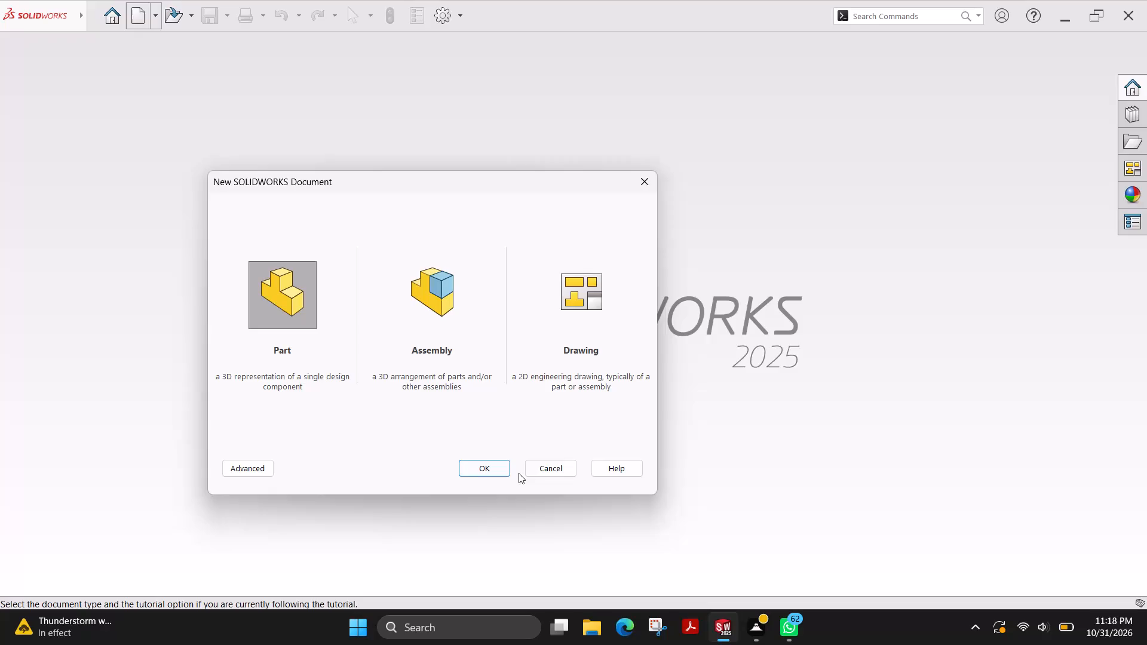
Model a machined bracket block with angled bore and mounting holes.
Create a new part and start a sketch on the Front Plane.
{"action": "left_click", "coordinate": [496, 472]}
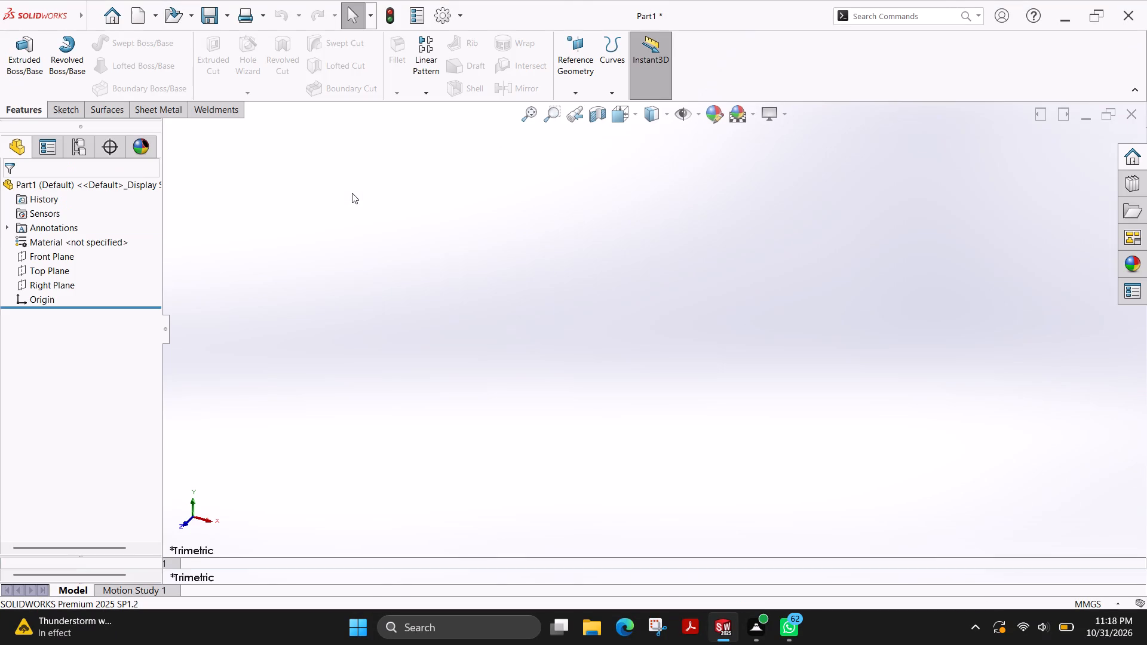
{"action": "left_click", "coordinate": [63, 115]}
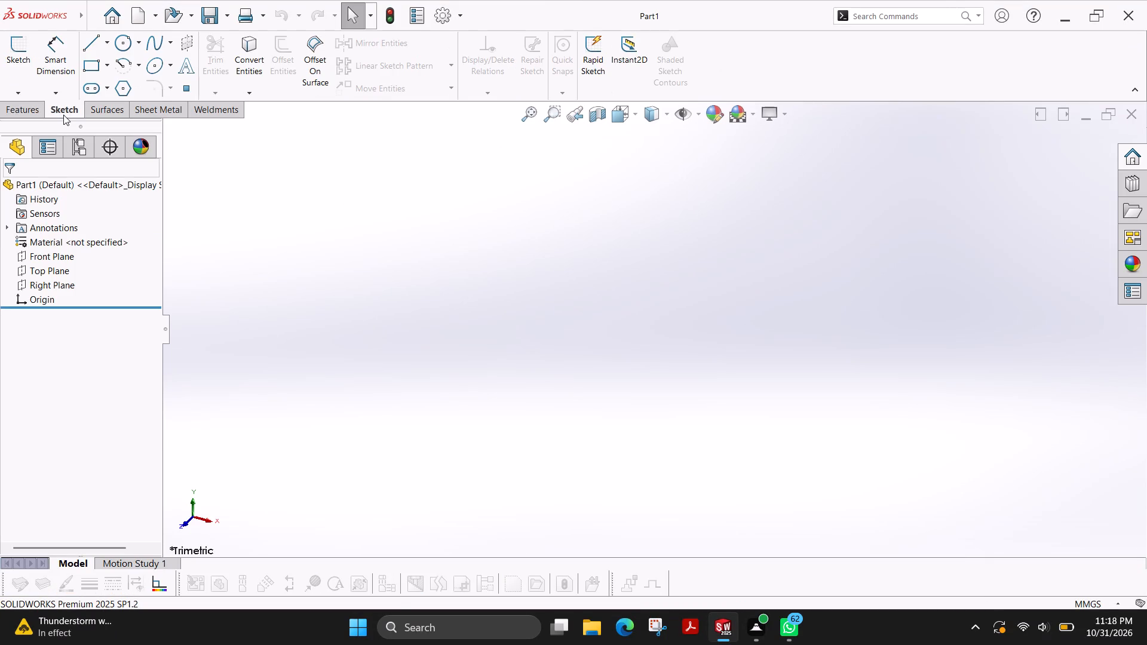
{"action": "left_click", "coordinate": [8, 59]}
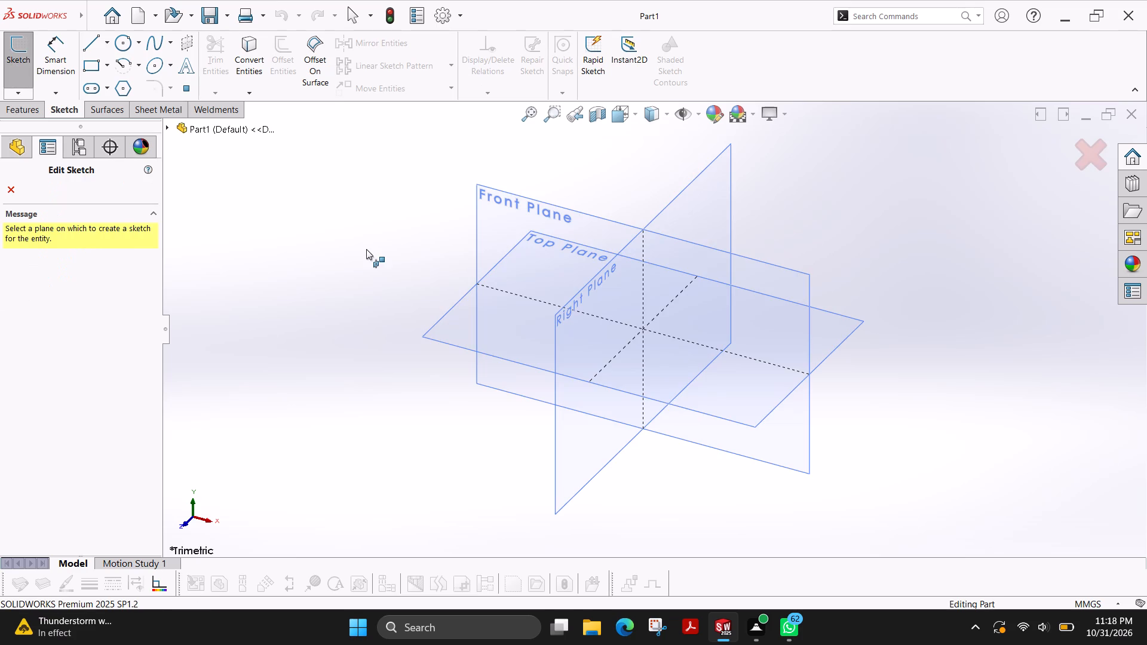
{"action": "left_click", "coordinate": [492, 217]}
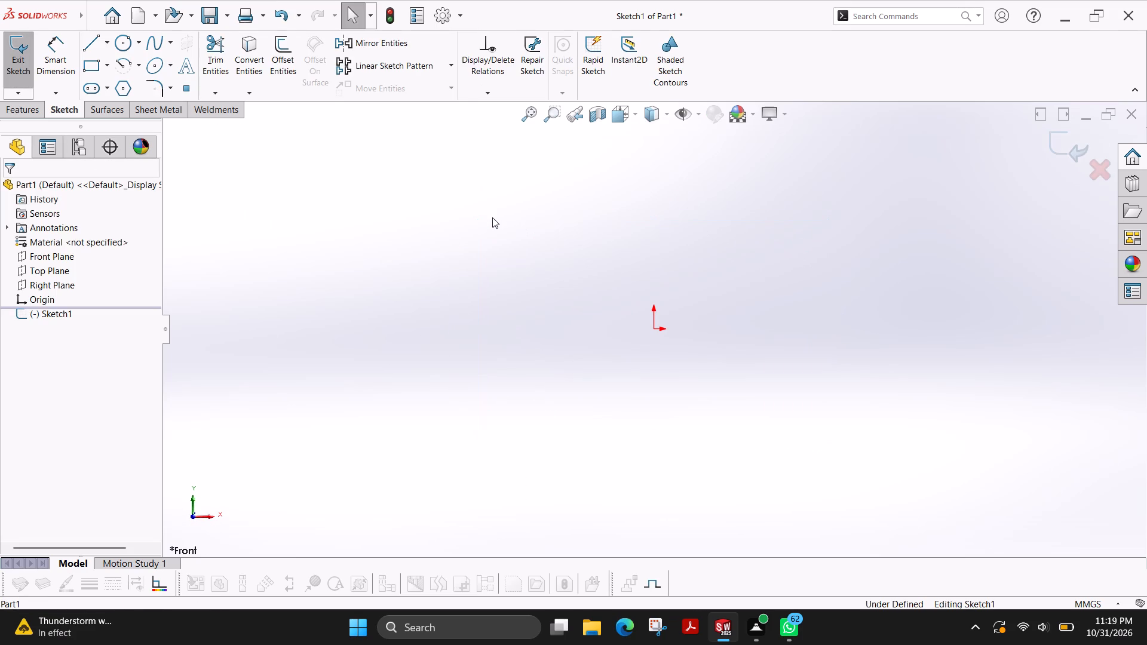
Sketch a horizontal line about 90 mm long through the origin, with a vertical line about 29 mm long down from its right end.
{"action": "left_click", "coordinate": [82, 50]}
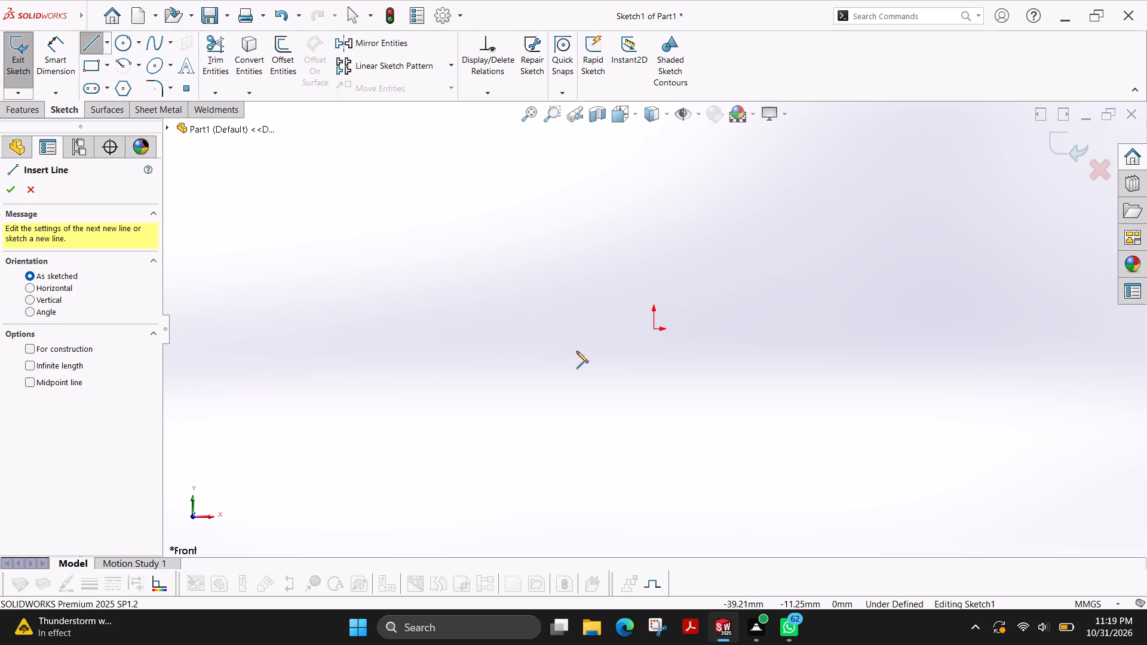
{"action": "left_click", "coordinate": [573, 329]}
{"action": "left_click", "coordinate": [750, 331]}
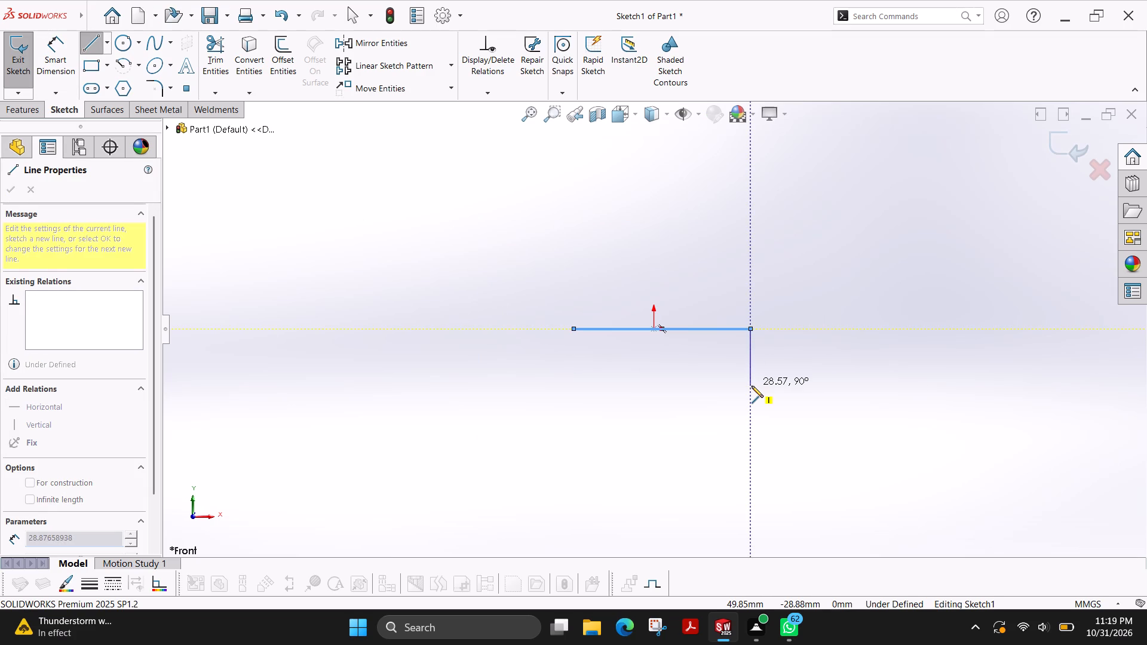
{"action": "left_click", "coordinate": [752, 386]}
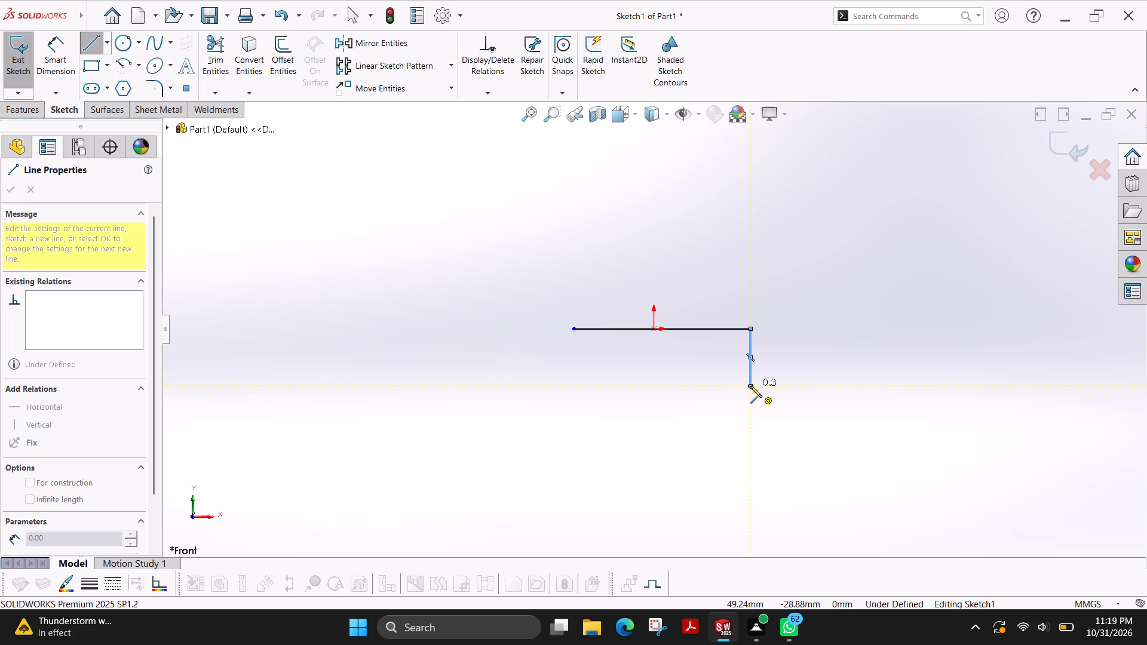
{"action": "key", "text": "Escape"}
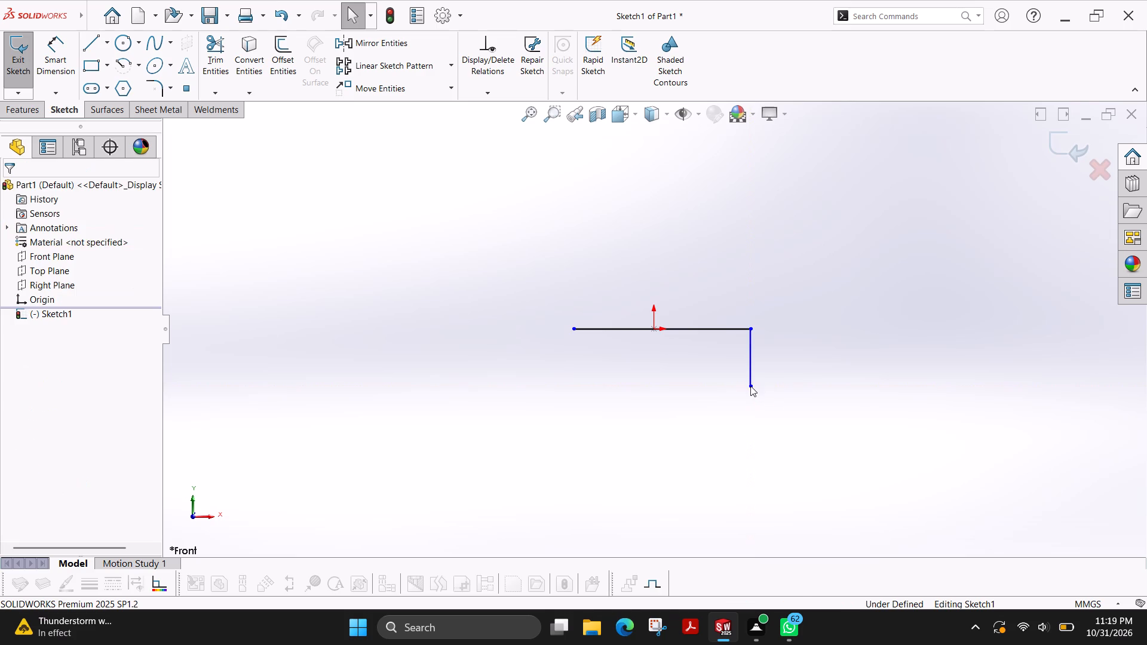
Sketch two concentric circles centred about 52 mm directly below the origin, with radii of about 8 mm and 26 mm.
{"action": "left_click", "coordinate": [121, 48]}
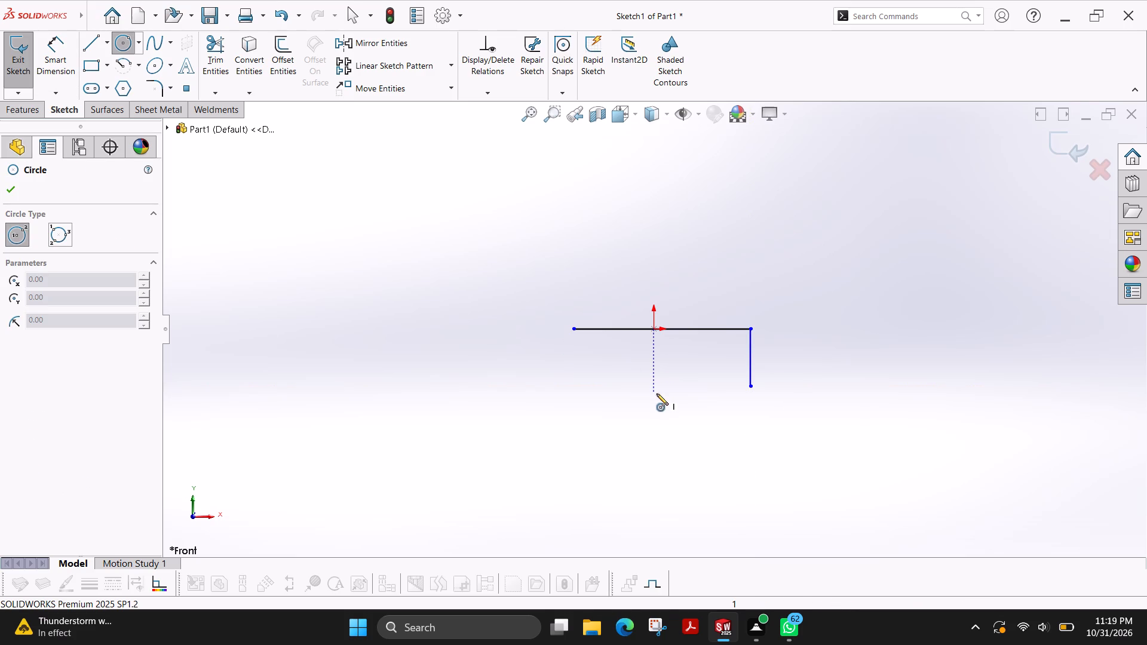
{"action": "left_click", "coordinate": [654, 431]}
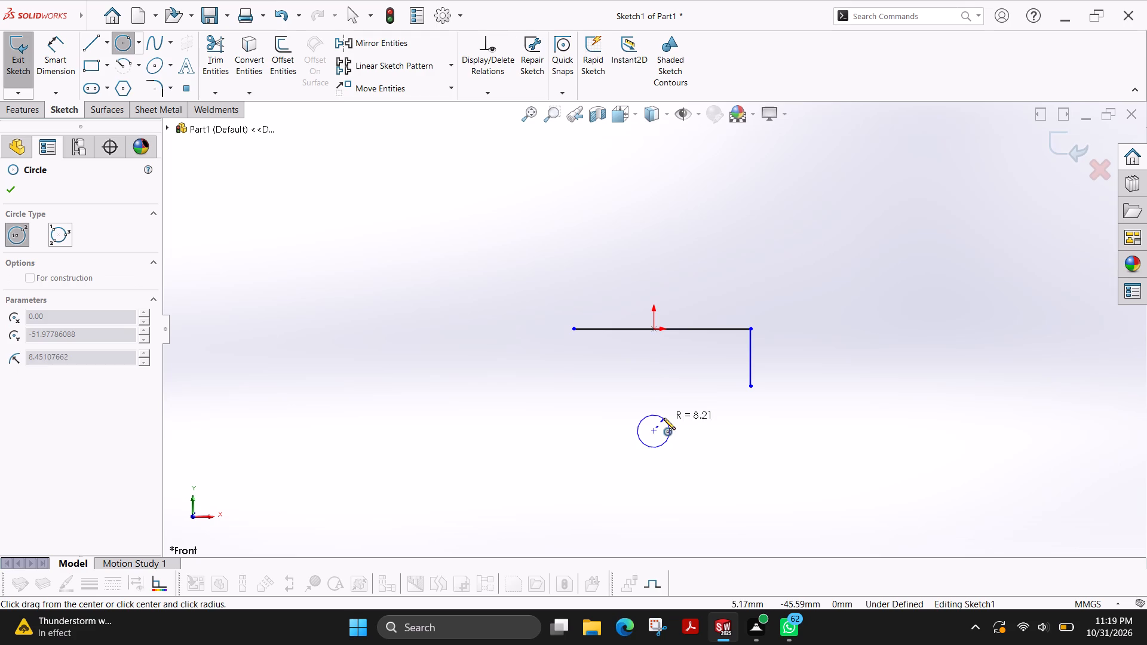
{"action": "left_click", "coordinate": [664, 418]}
{"action": "left_click", "coordinate": [653, 431]}
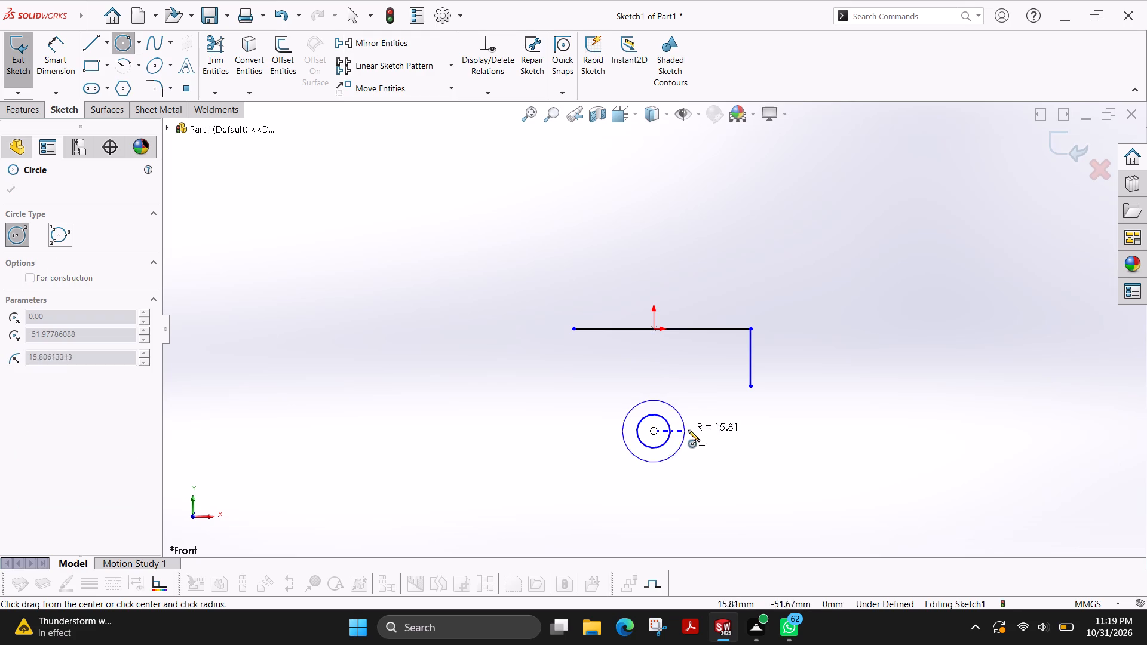
{"action": "left_click", "coordinate": [704, 426]}
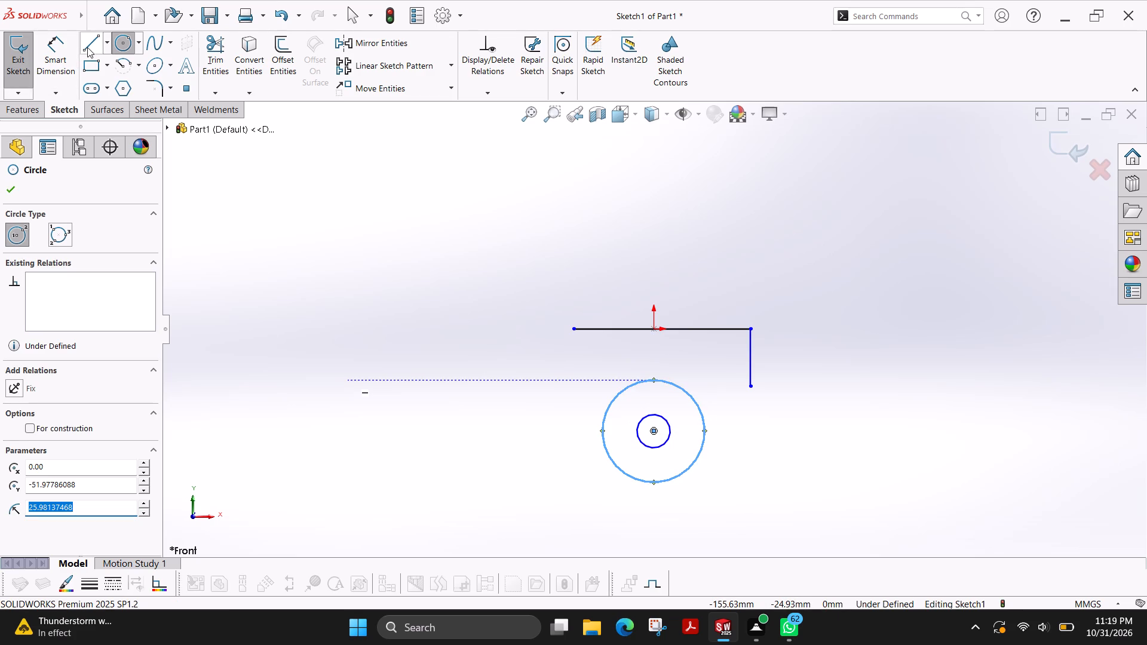
Sketch a line about 48 mm long from the right vertical line's lower end, tangent to the outer circle.
{"action": "left_click", "coordinate": [87, 47]}
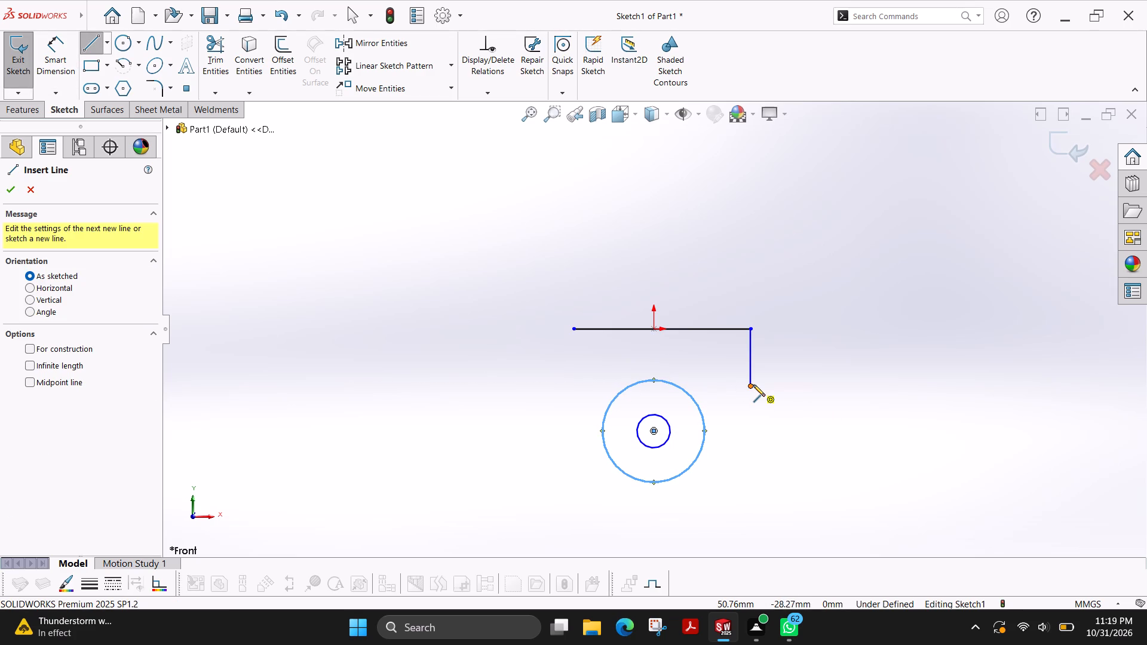
{"action": "left_click", "coordinate": [753, 385]}
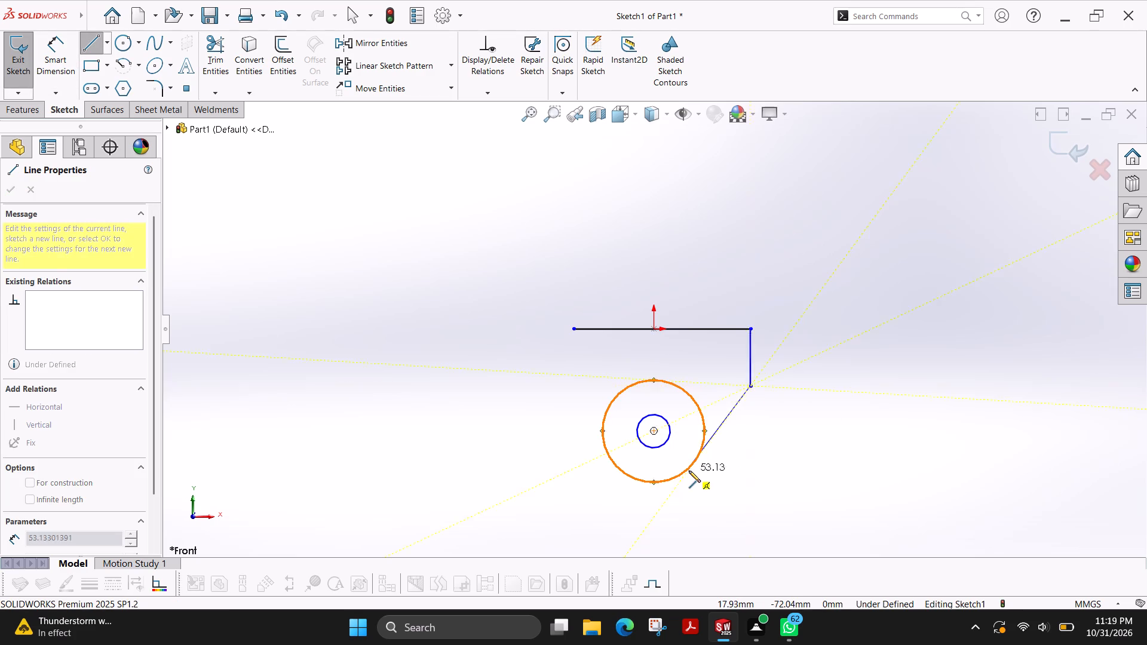
{"action": "left_click", "coordinate": [692, 461]}
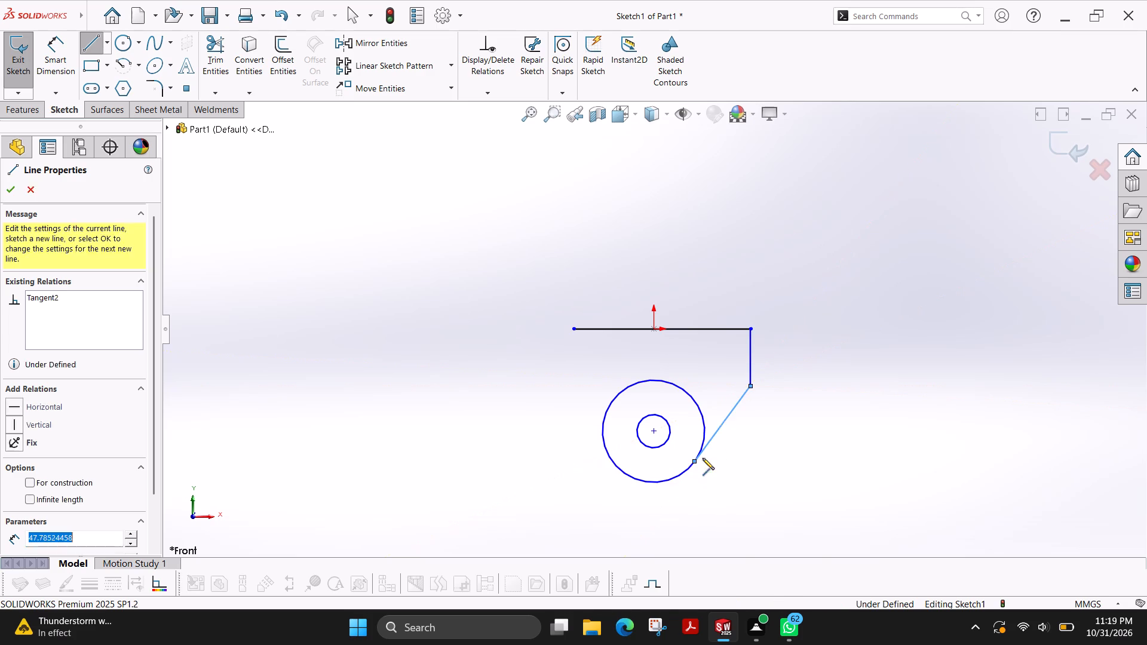
{"action": "key", "text": "Escape"}
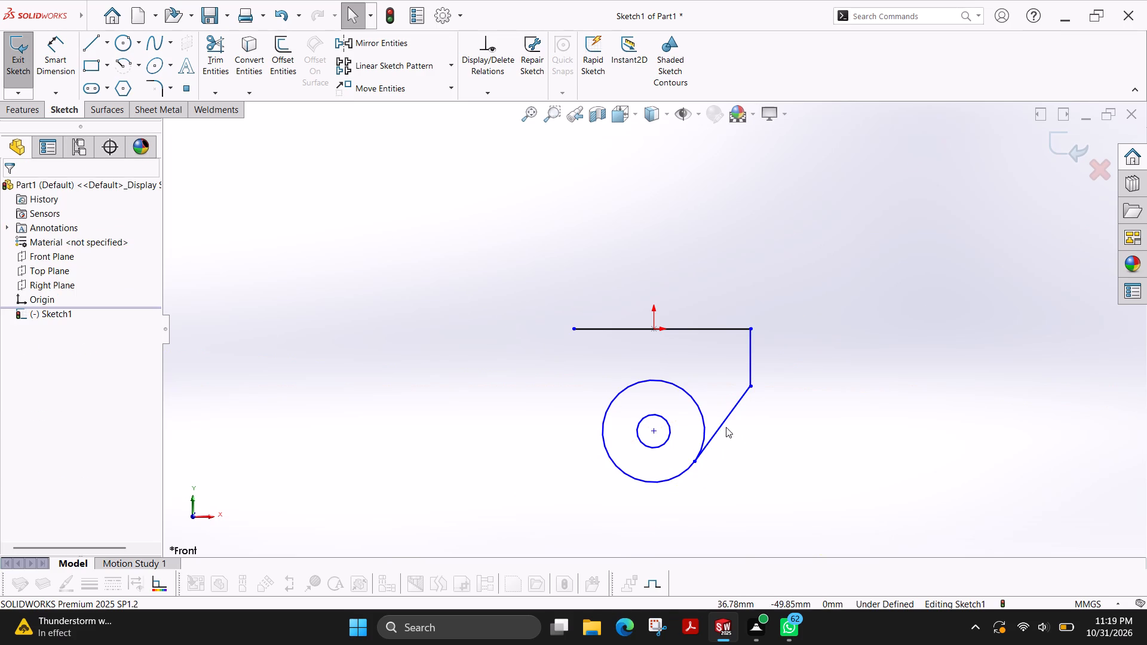
Sketch a vertical line about 29 mm long down from the top line's left end, continued by a line about 39 mm long to the outer circle, tangent.
{"action": "key", "text": "l"}
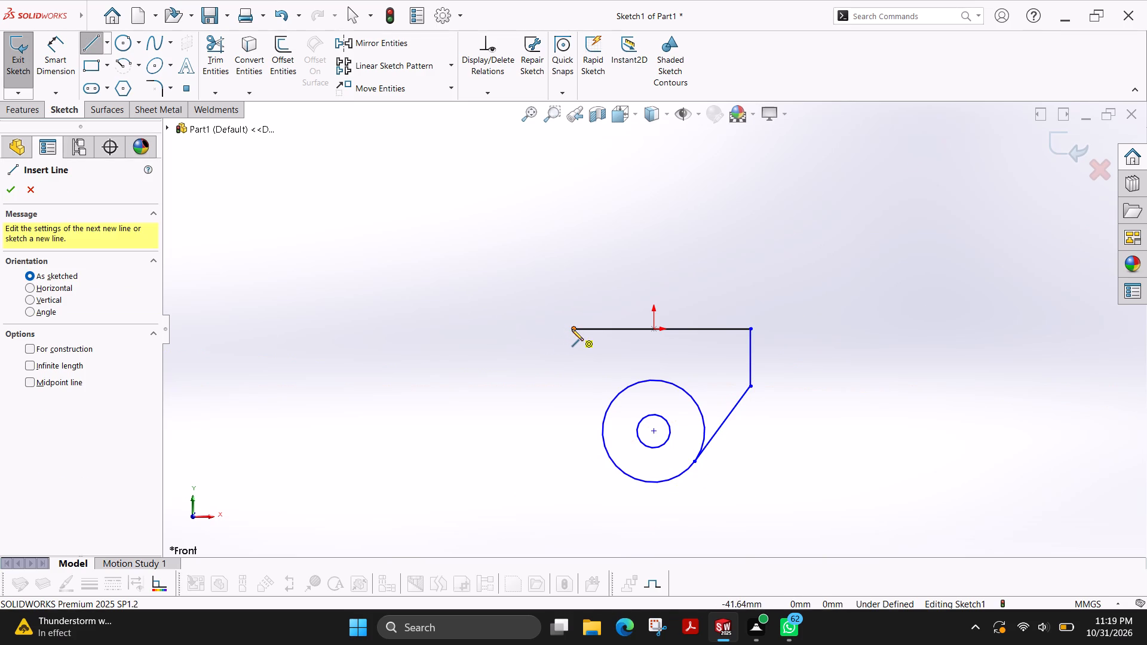
{"action": "left_click", "coordinate": [572, 329]}
{"action": "left_click", "coordinate": [577, 385]}
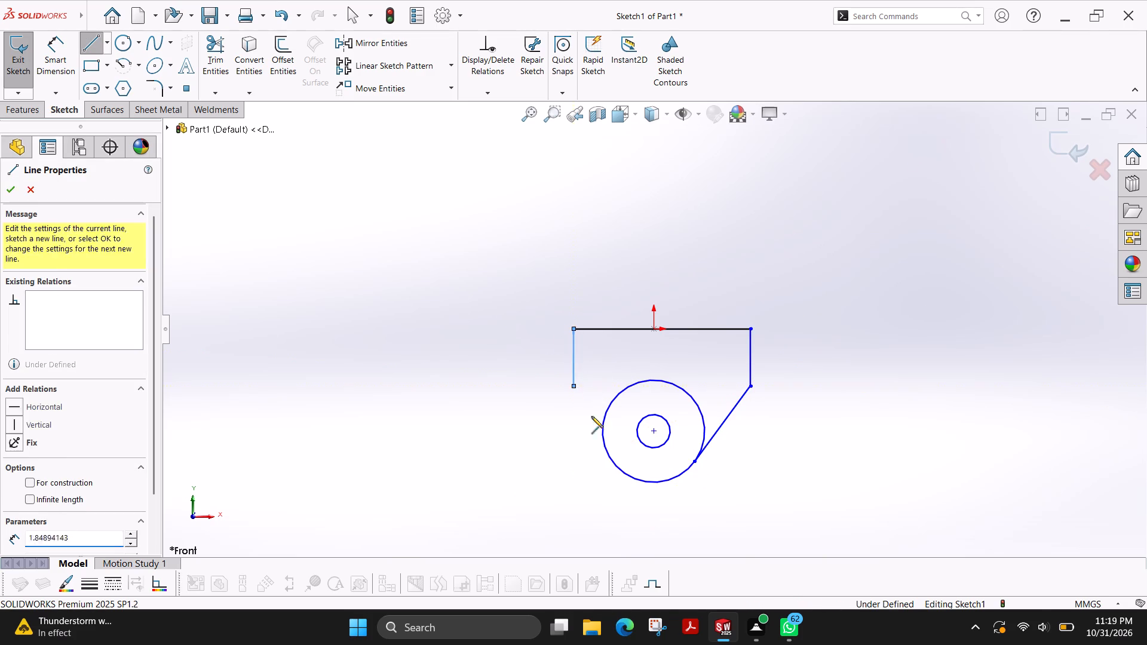
{"action": "left_click", "coordinate": [606, 457]}
{"action": "key", "text": "Escape"}
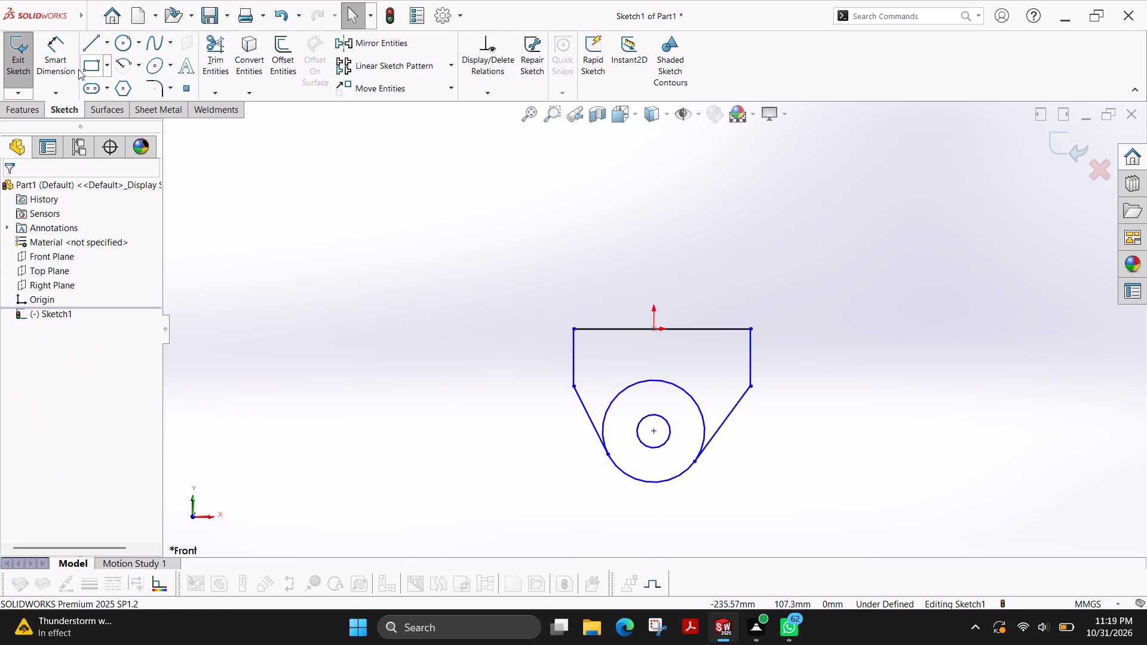
Dimension the top horizontal line's length as 88 mm.
{"action": "left_click", "coordinate": [43, 62]}
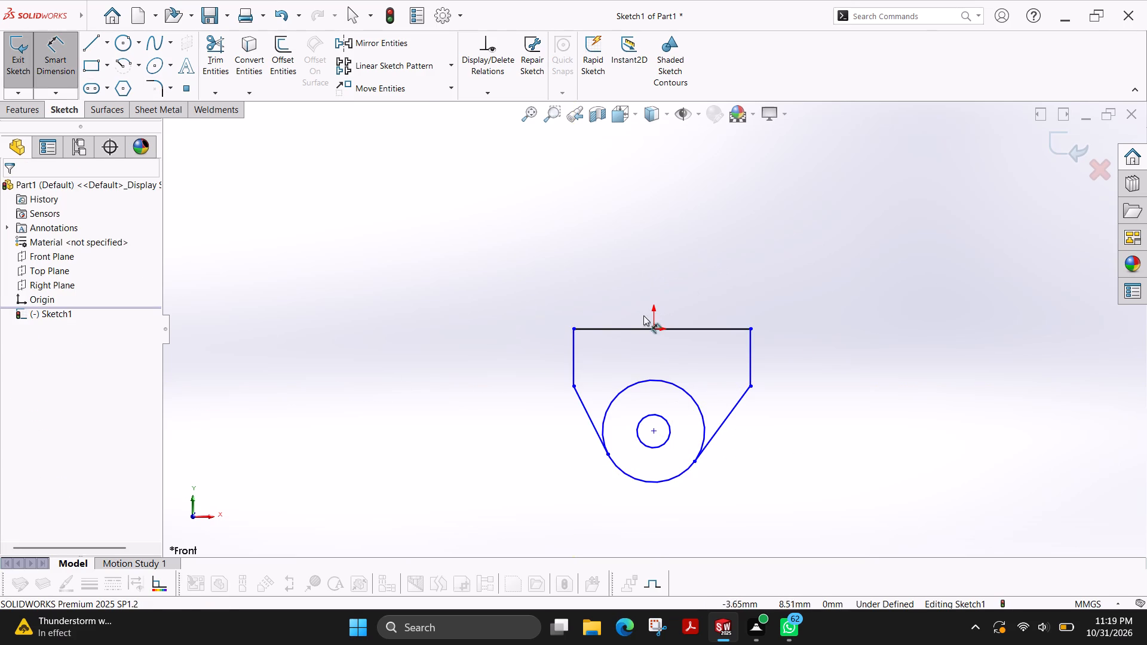
{"action": "left_click", "coordinate": [616, 332]}
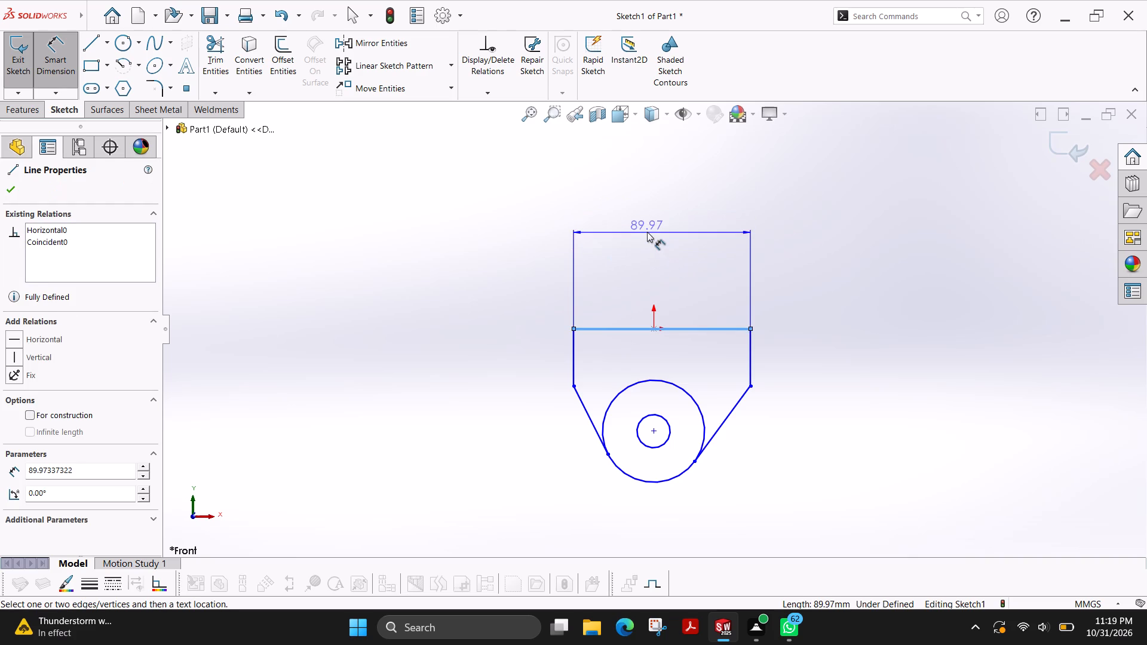
{"action": "left_click", "coordinate": [647, 232]}
{"action": "type", "text": "88"}
{"action": "key", "text": "Return"}
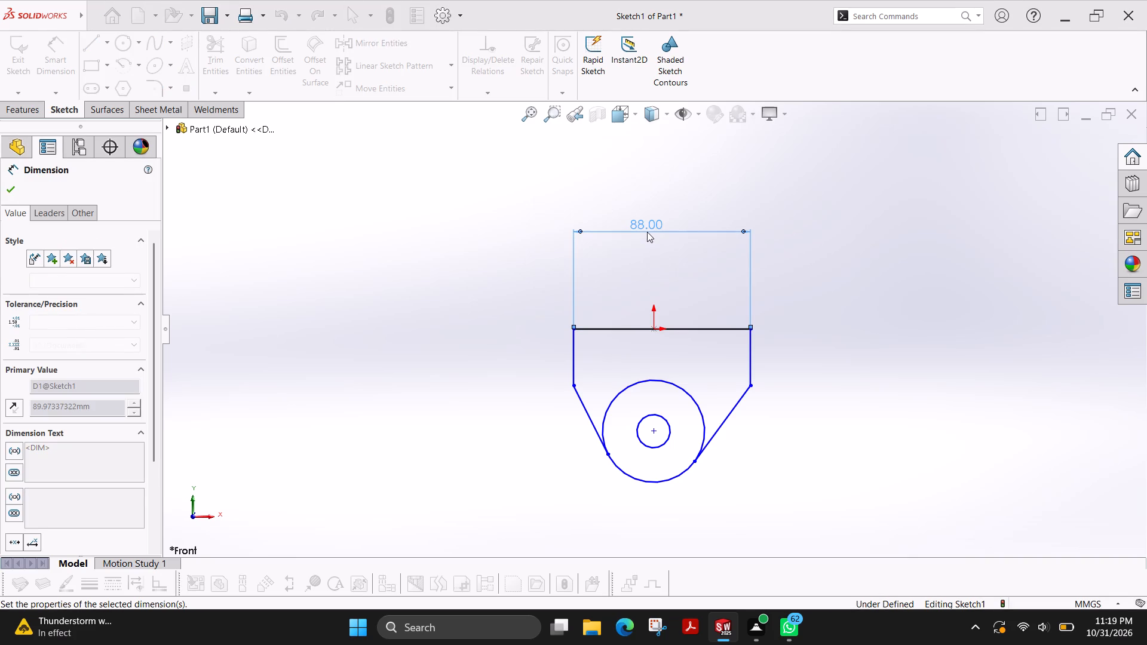
Dimension the horizontal distance from the origin to the left vertical line as 44 mm.
{"action": "left_click", "coordinate": [653, 331]}
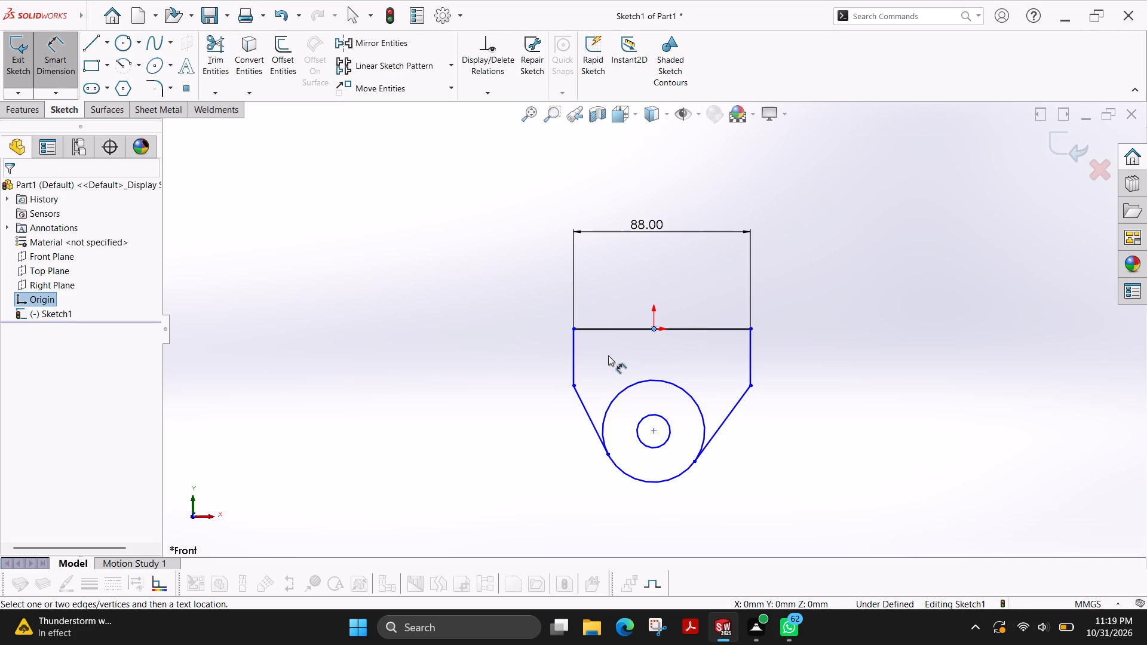
{"action": "left_click", "coordinate": [574, 356]}
{"action": "left_click", "coordinate": [615, 269]}
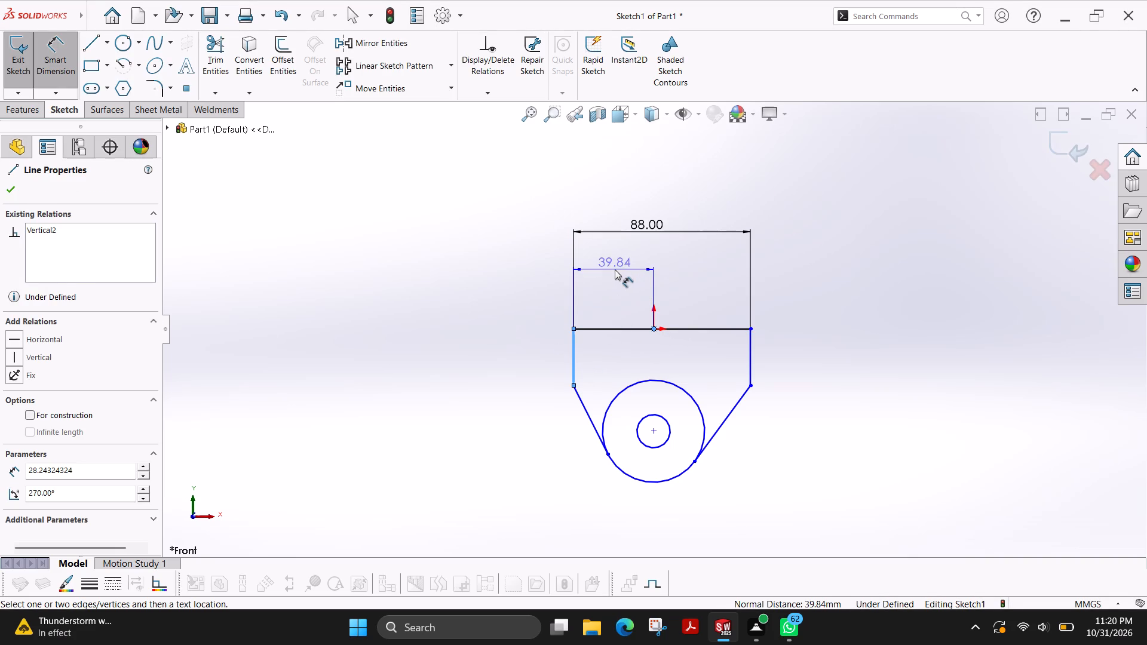
{"action": "type", "text": "44"}
{"action": "key", "text": "Return"}
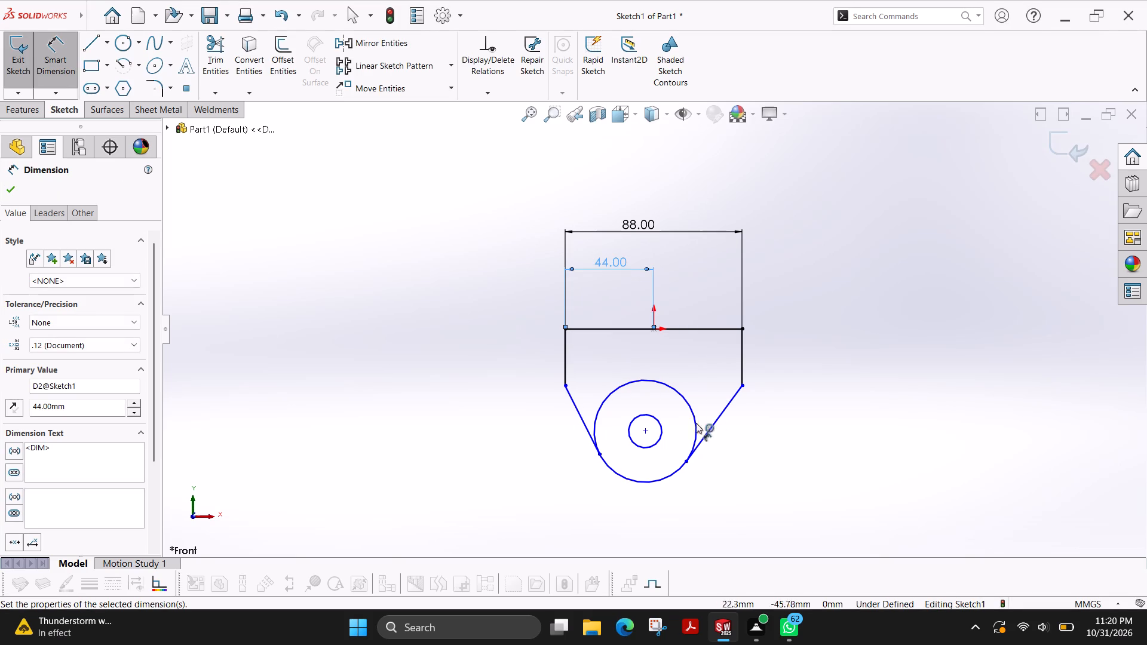
Dimension the inner circle's diameter as 19 mm and the outer circle's diameter as 50 mm.
{"action": "left_click", "coordinate": [660, 437]}
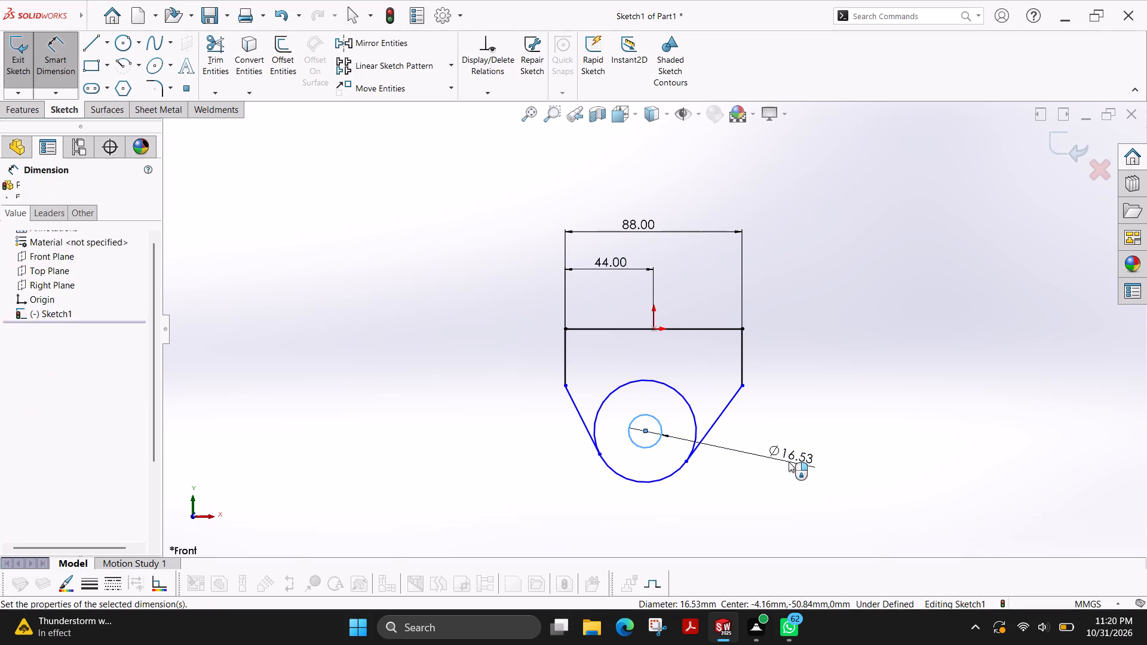
{"action": "type", "text": "19"}
{"action": "key", "text": "Return"}
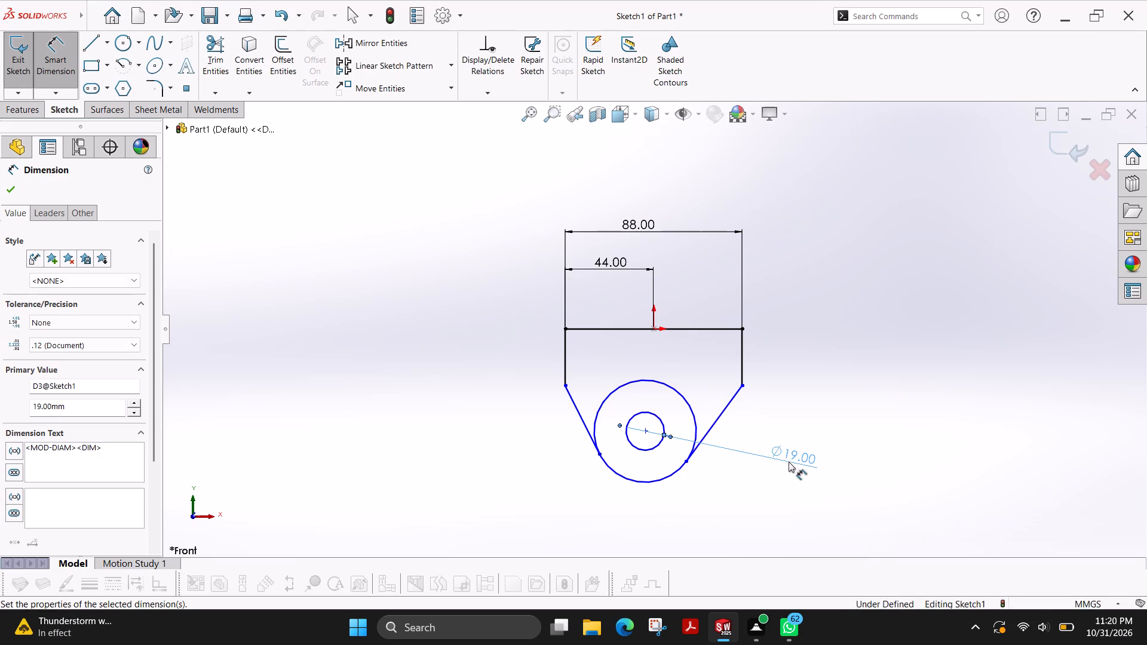
{"action": "left_click", "coordinate": [635, 482]}
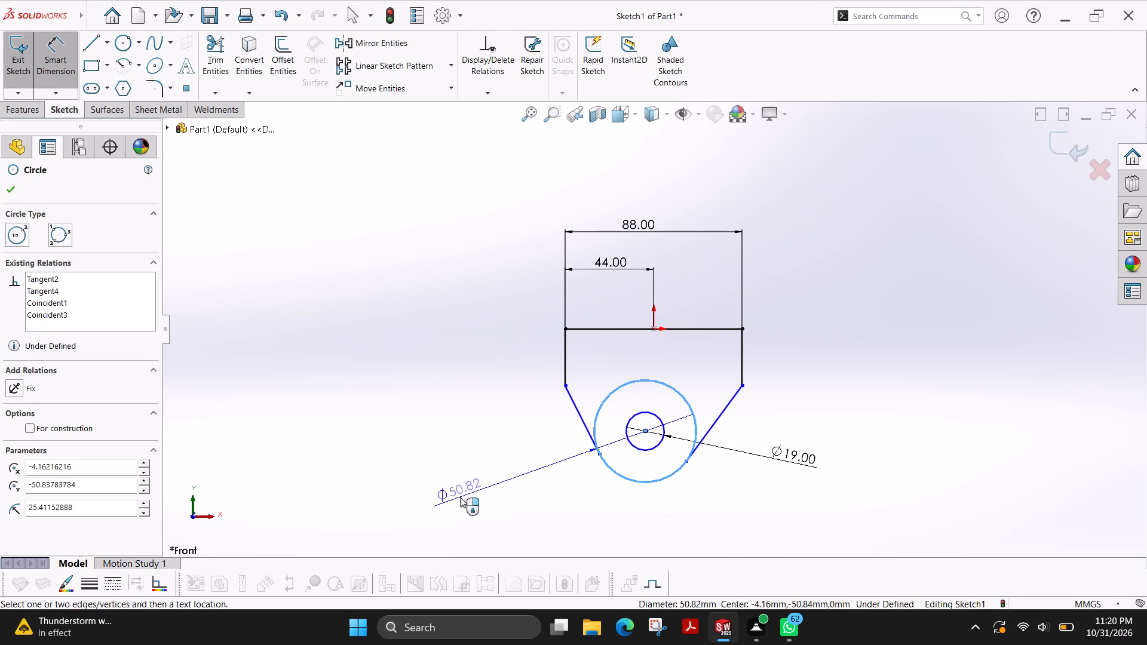
{"action": "left_click", "coordinate": [460, 497]}
{"action": "type", "text": "50"}
{"action": "key", "text": "Return"}
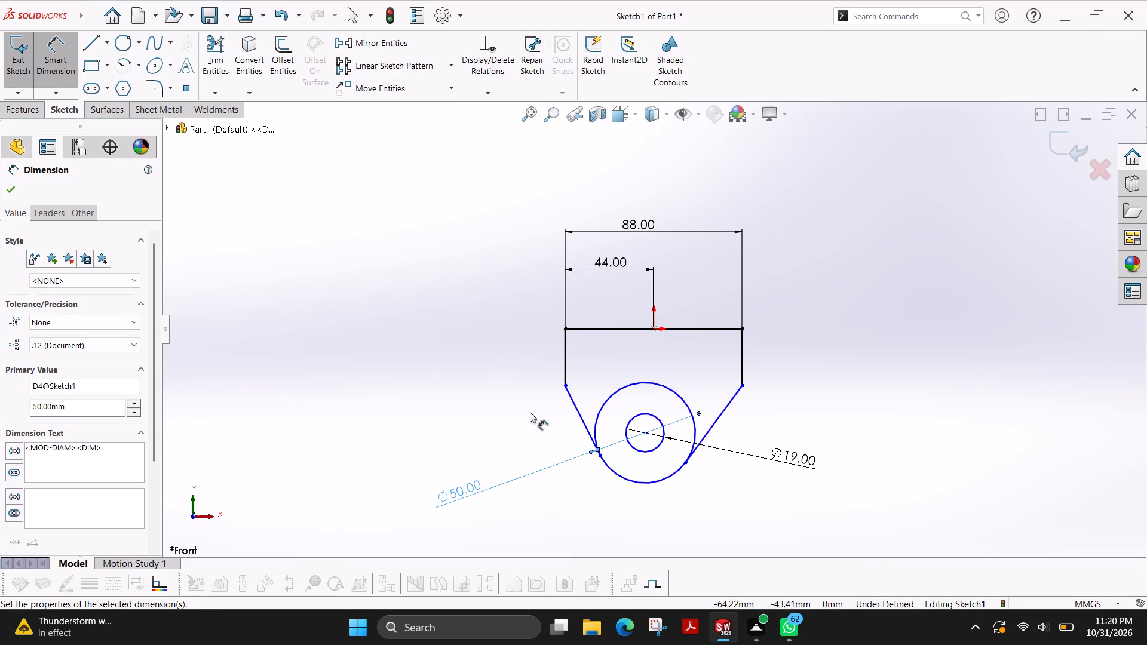
Dimension the left and right vertical lines as 24 mm long each.
{"action": "left_click", "coordinate": [567, 358]}
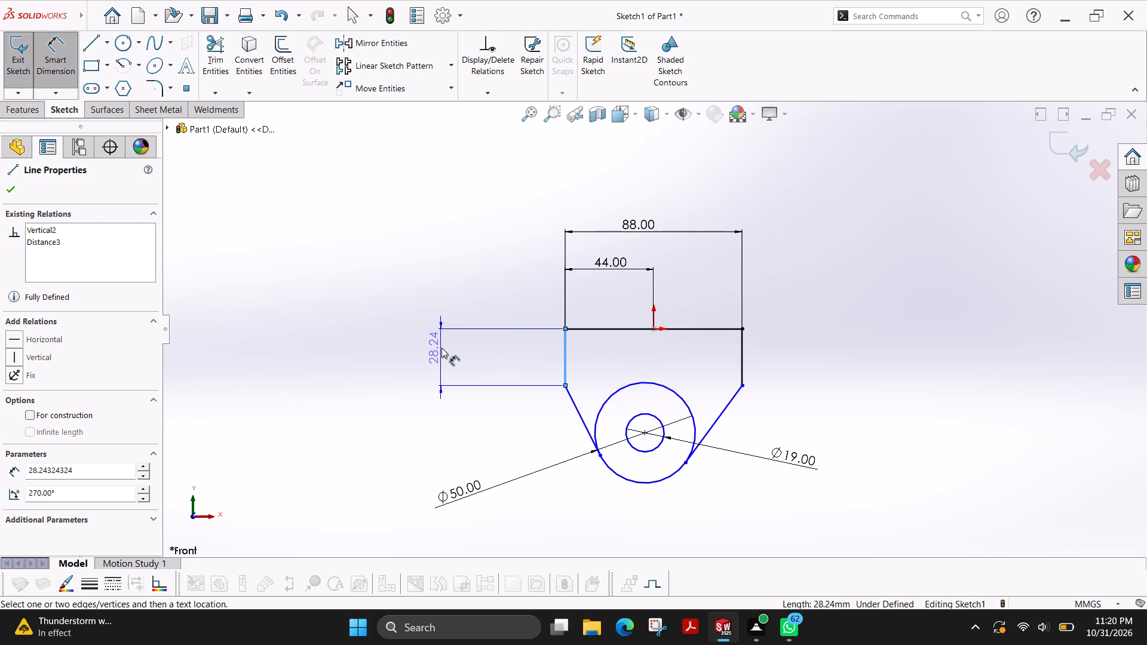
{"action": "left_click", "coordinate": [441, 348]}
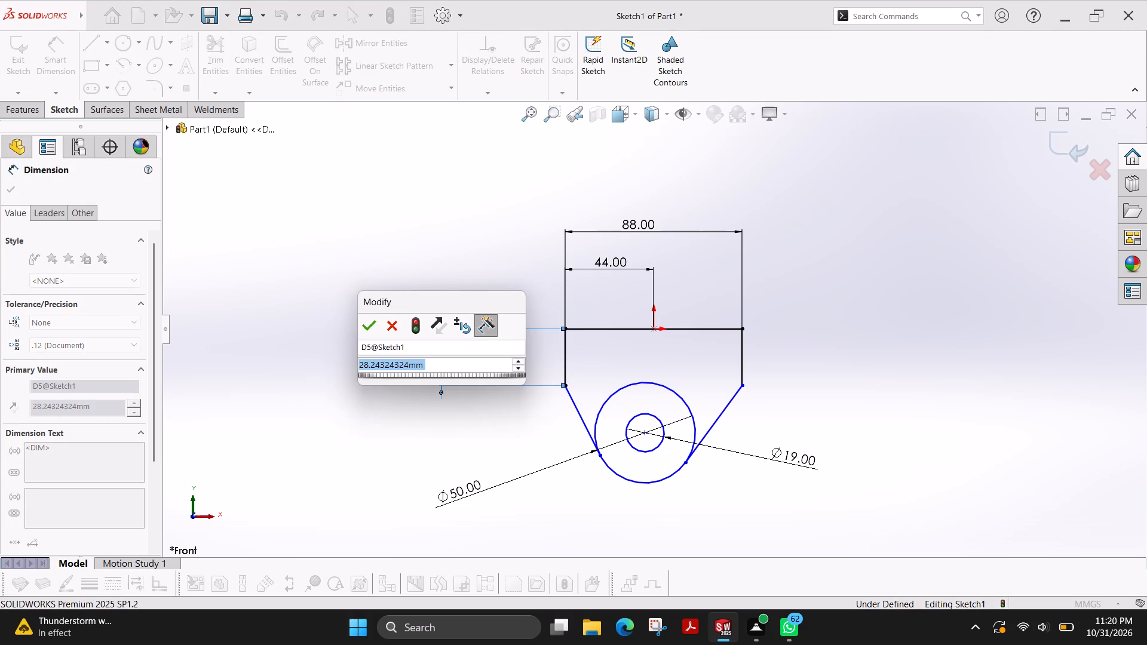
{"action": "type", "text": "24"}
{"action": "key", "text": "Return"}
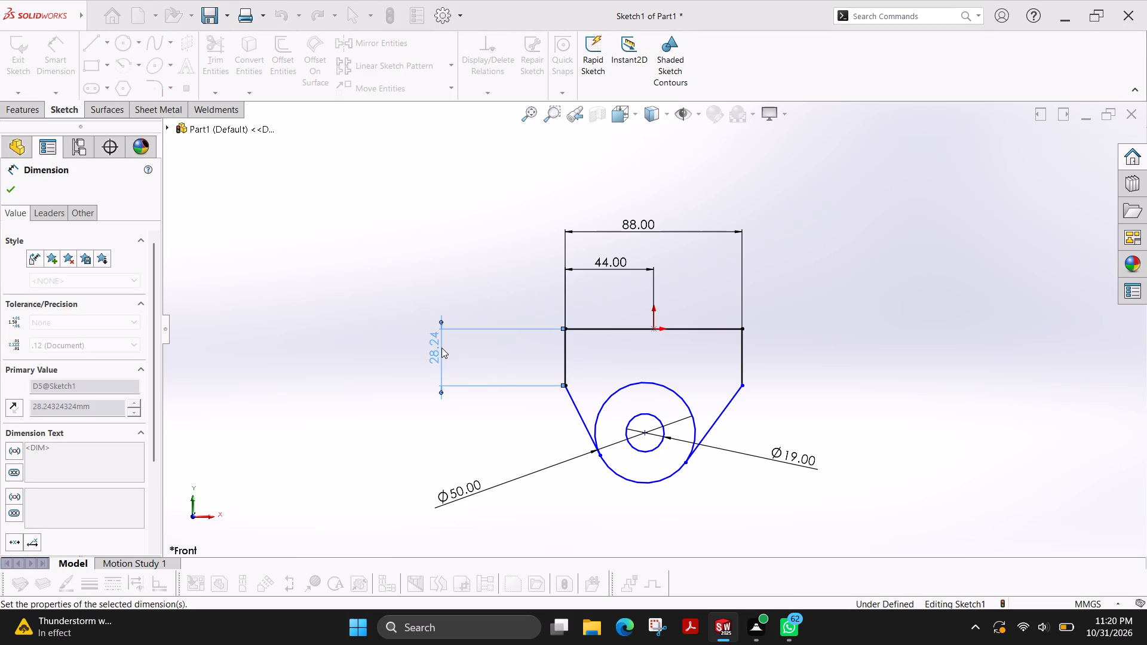
{"action": "left_click", "coordinate": [744, 358]}
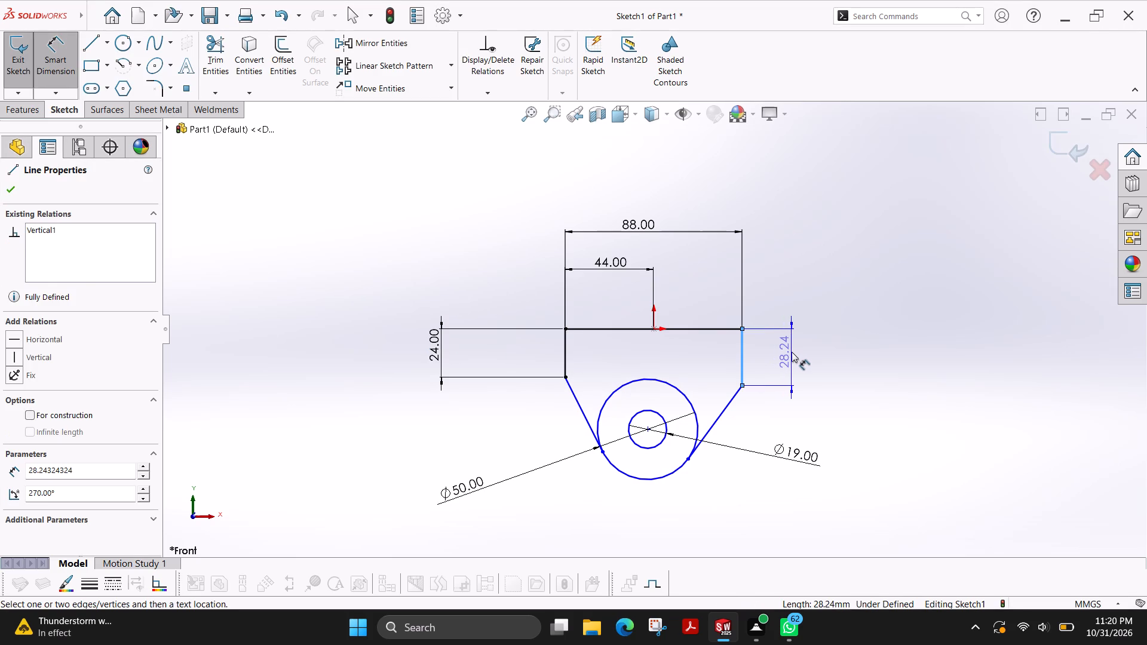
{"action": "left_click", "coordinate": [792, 352]}
{"action": "type", "text": "24"}
{"action": "key", "text": "Return"}
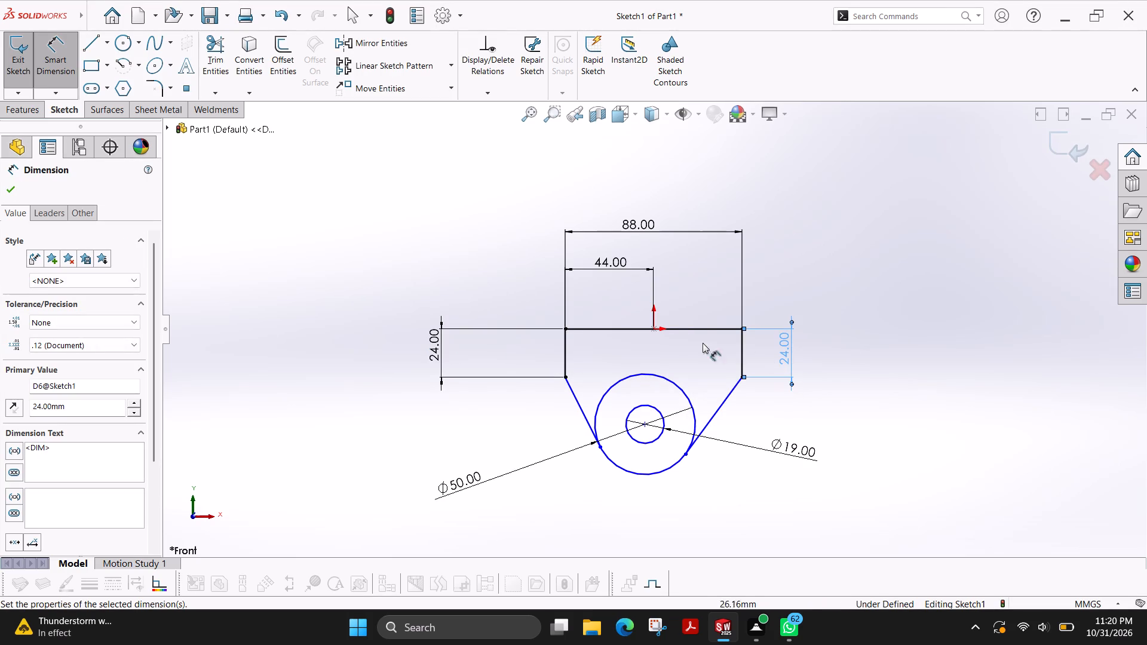
Dimension the vertical distance from the top horizontal line to the circles' centre as 40 mm.
{"action": "left_click", "coordinate": [696, 333]}
{"action": "left_click", "coordinate": [696, 331]}
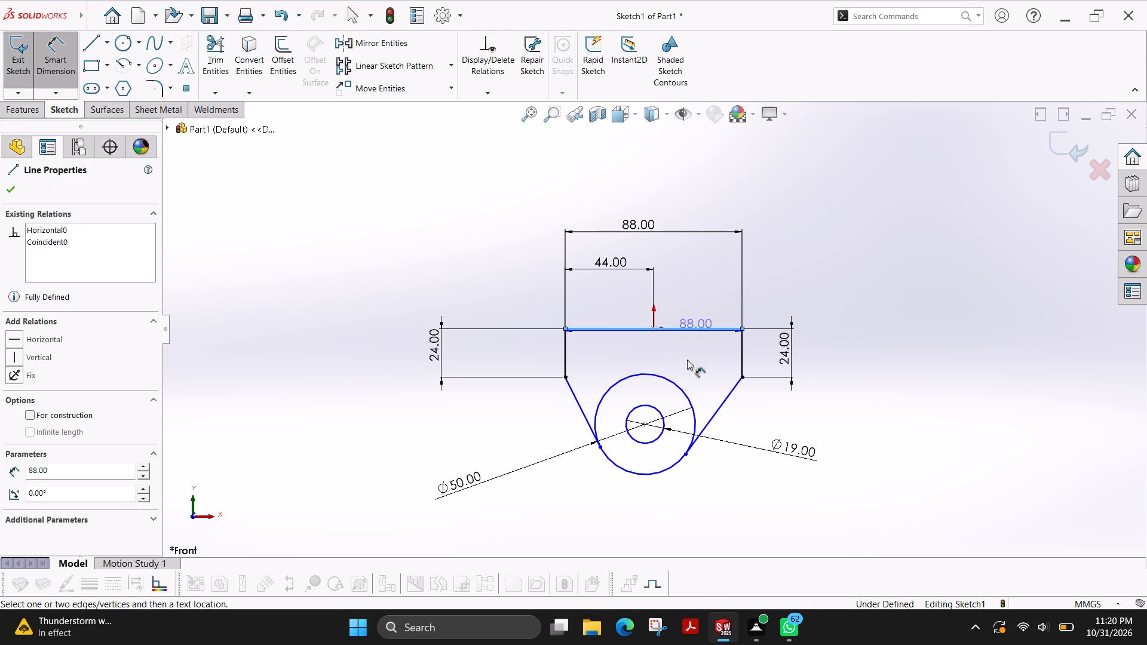
{"action": "left_click", "coordinate": [645, 424]}
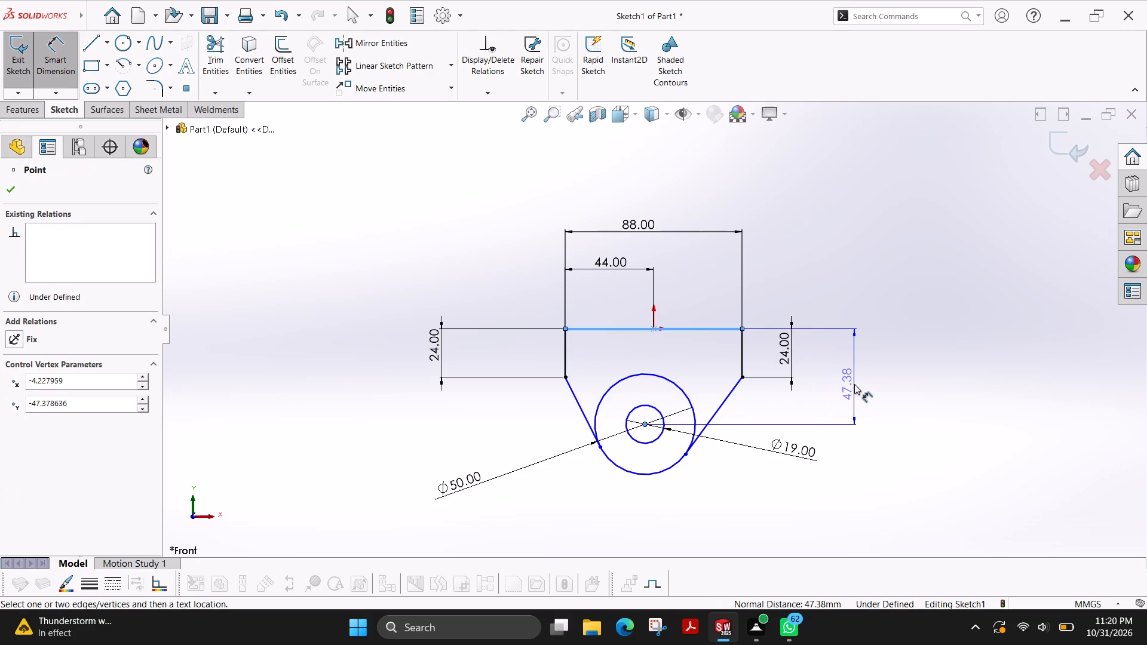
{"action": "left_click", "coordinate": [854, 384]}
{"action": "type", "text": "40"}
{"action": "key", "text": "Return"}
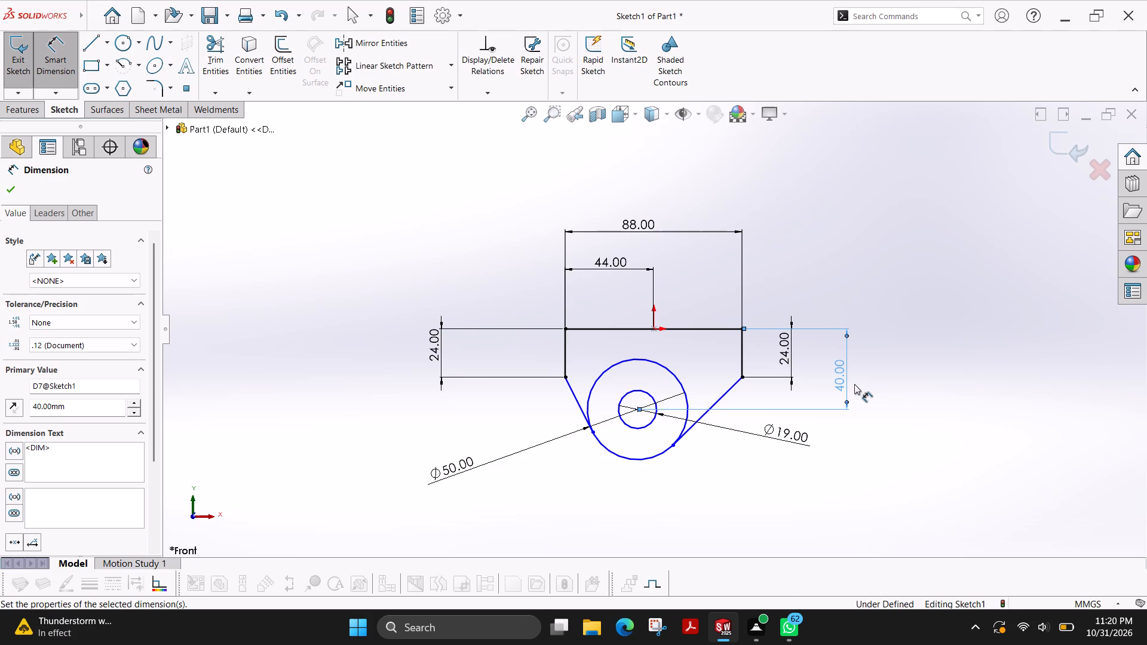
Dimension the horizontal distance between the origin and the circles' centre as 0 mm.
{"action": "left_click", "coordinate": [654, 328]}
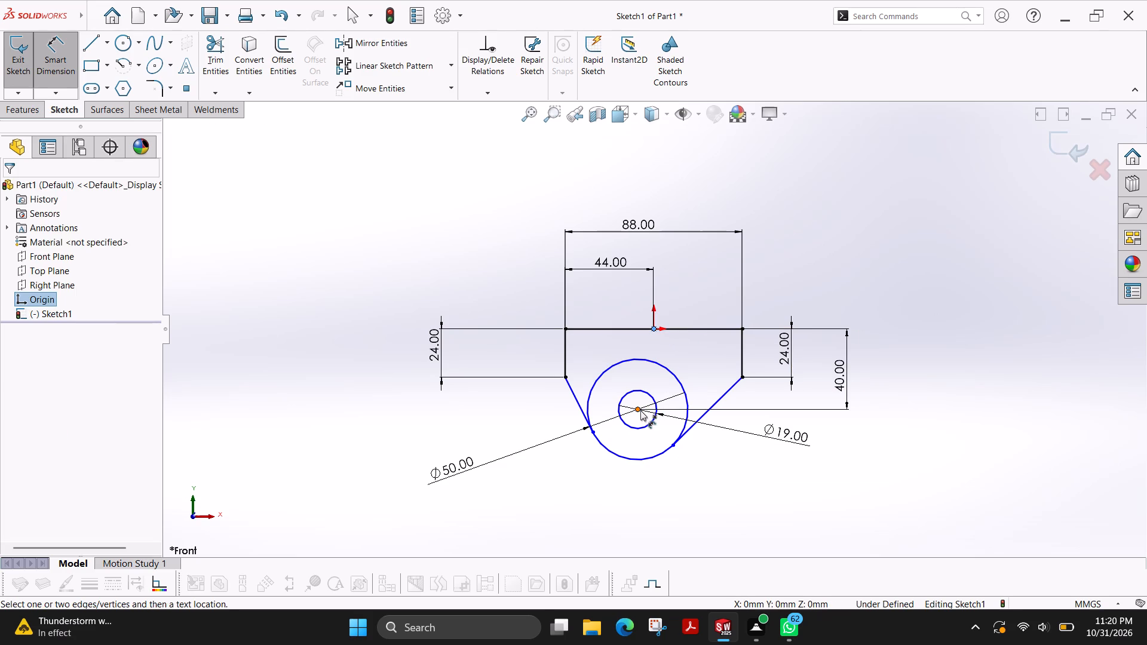
{"action": "left_click", "coordinate": [640, 410]}
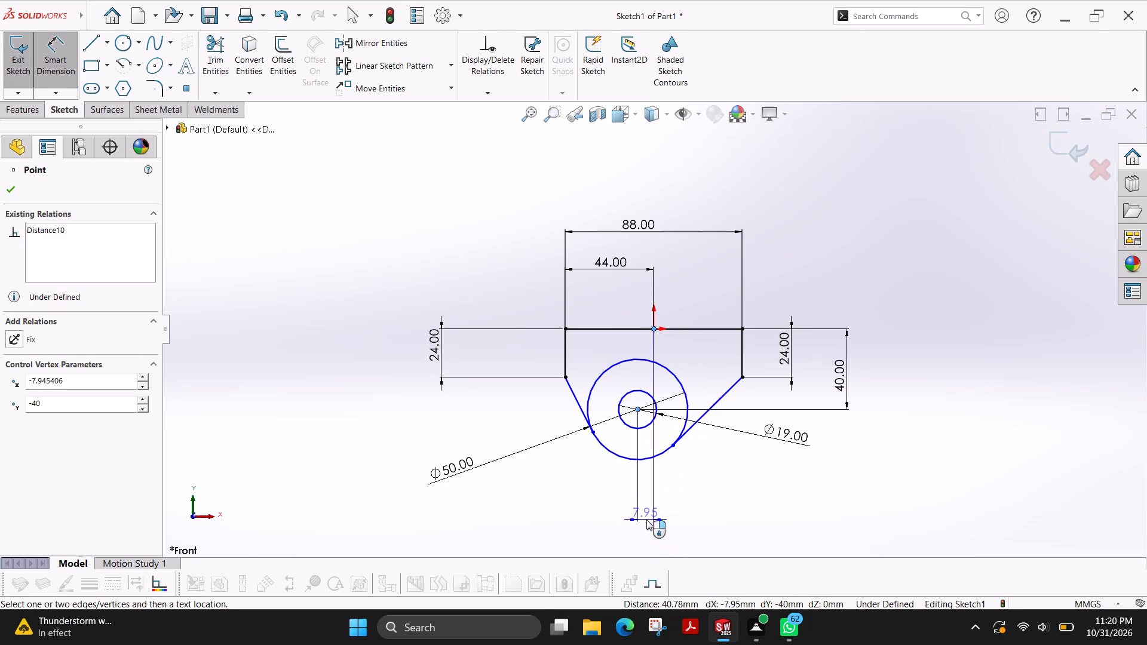
{"action": "left_click", "coordinate": [648, 520]}
{"action": "key", "text": "0"}
{"action": "key", "text": "Return"}
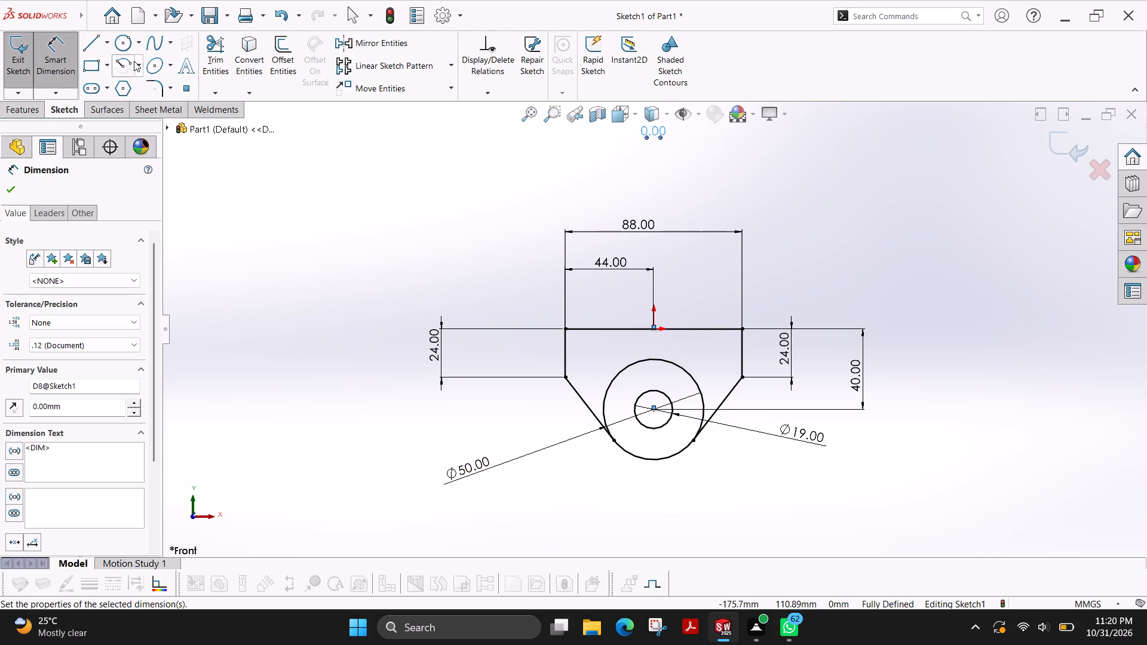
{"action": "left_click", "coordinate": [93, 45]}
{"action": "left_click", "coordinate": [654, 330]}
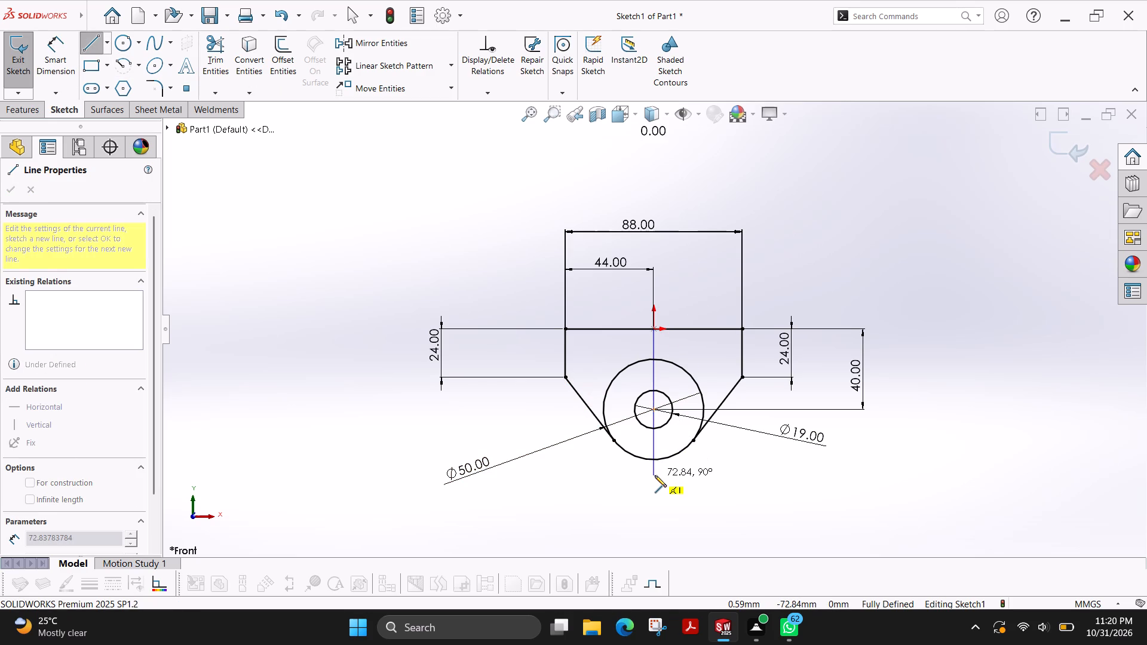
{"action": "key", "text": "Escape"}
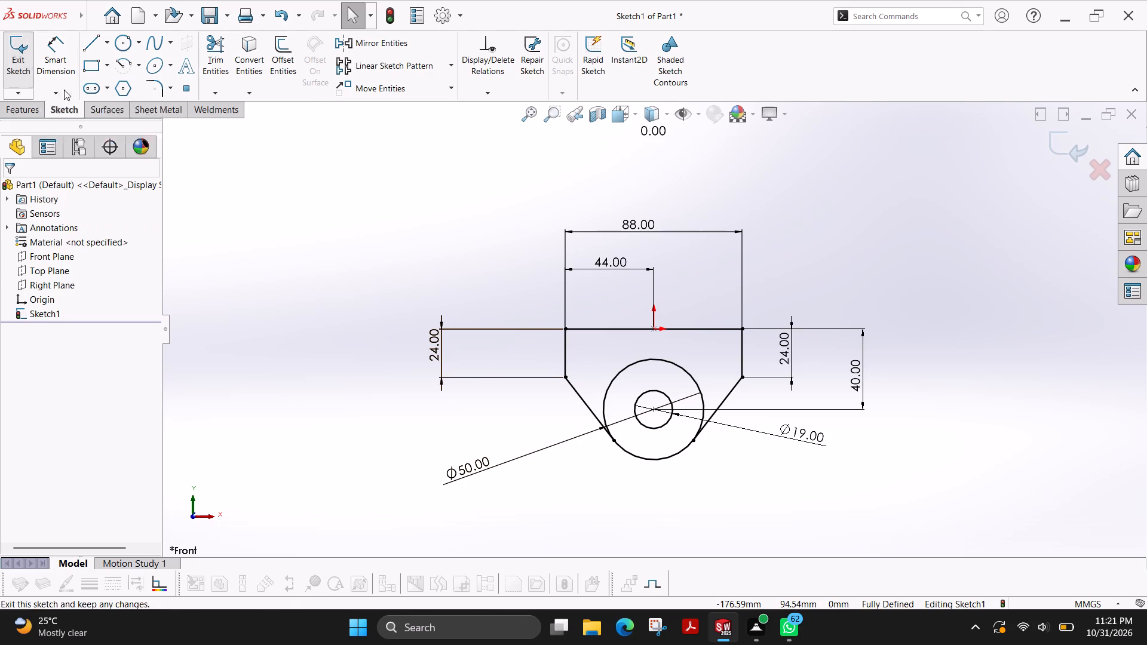
Extrude the tapered plate region and the ring region around the hole as a blind boss, 110 mm deep in the reversed direction.
{"action": "left_click", "coordinate": [26, 110]}
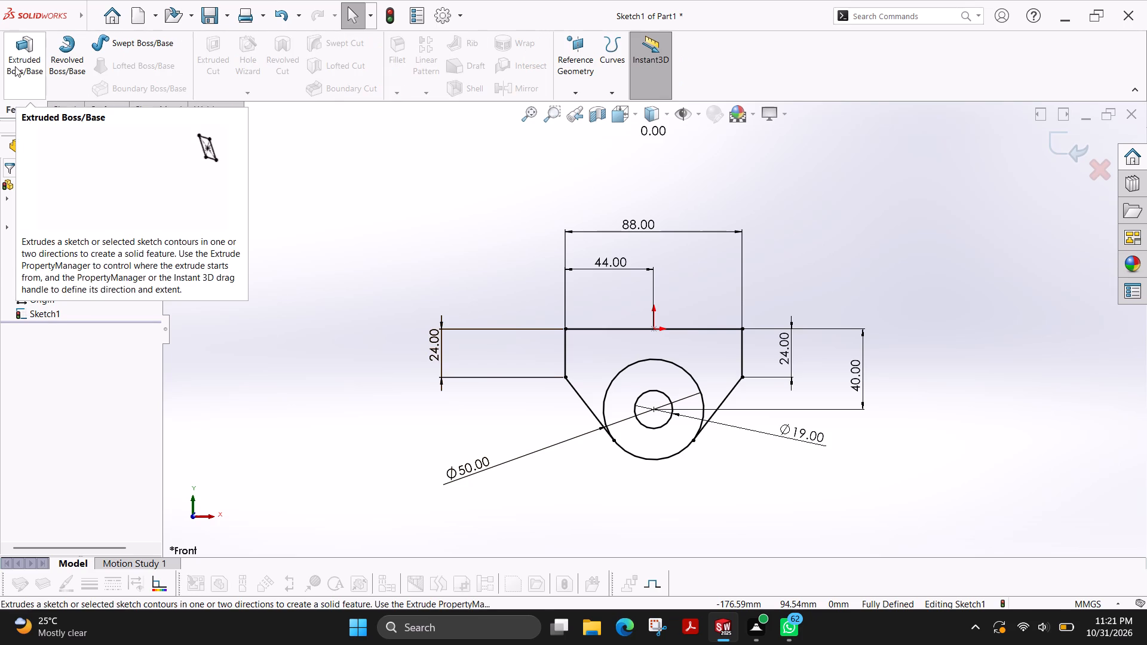
{"action": "left_click", "coordinate": [15, 66]}
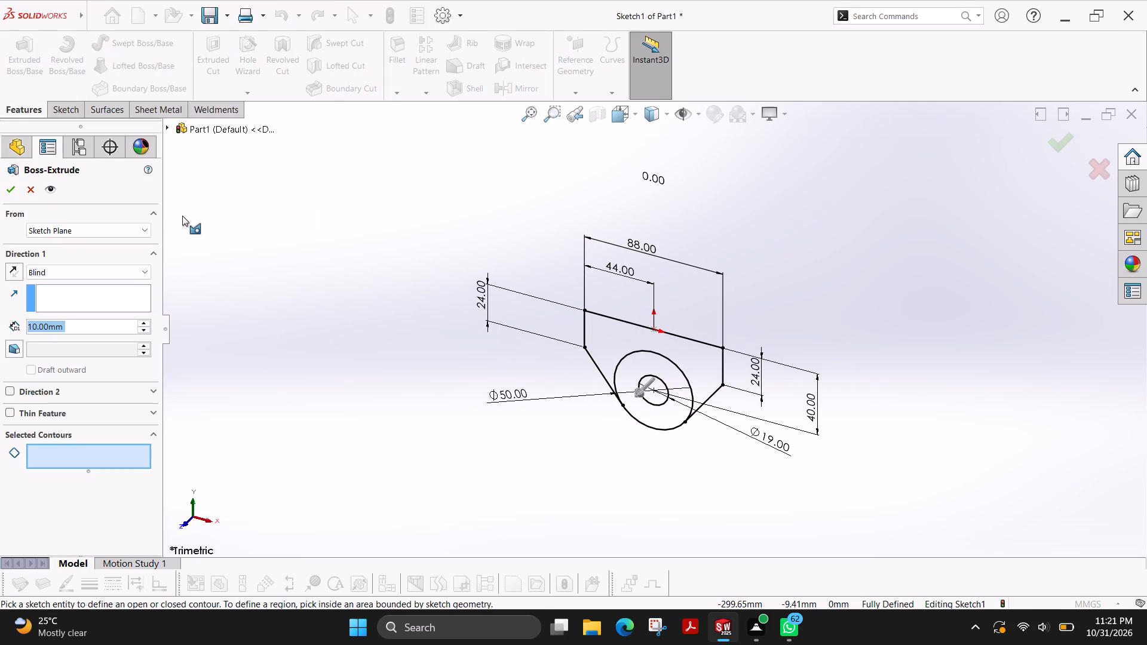
{"action": "left_click", "coordinate": [679, 354]}
{"action": "left_click", "coordinate": [674, 382]}
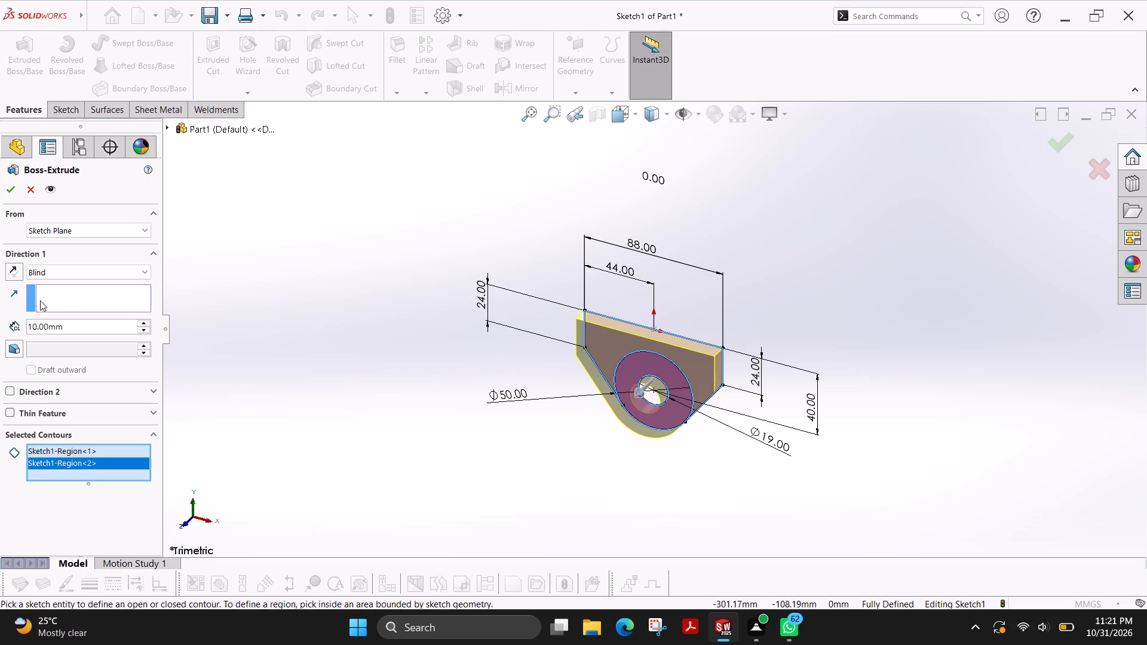
{"action": "left_click", "coordinate": [17, 274]}
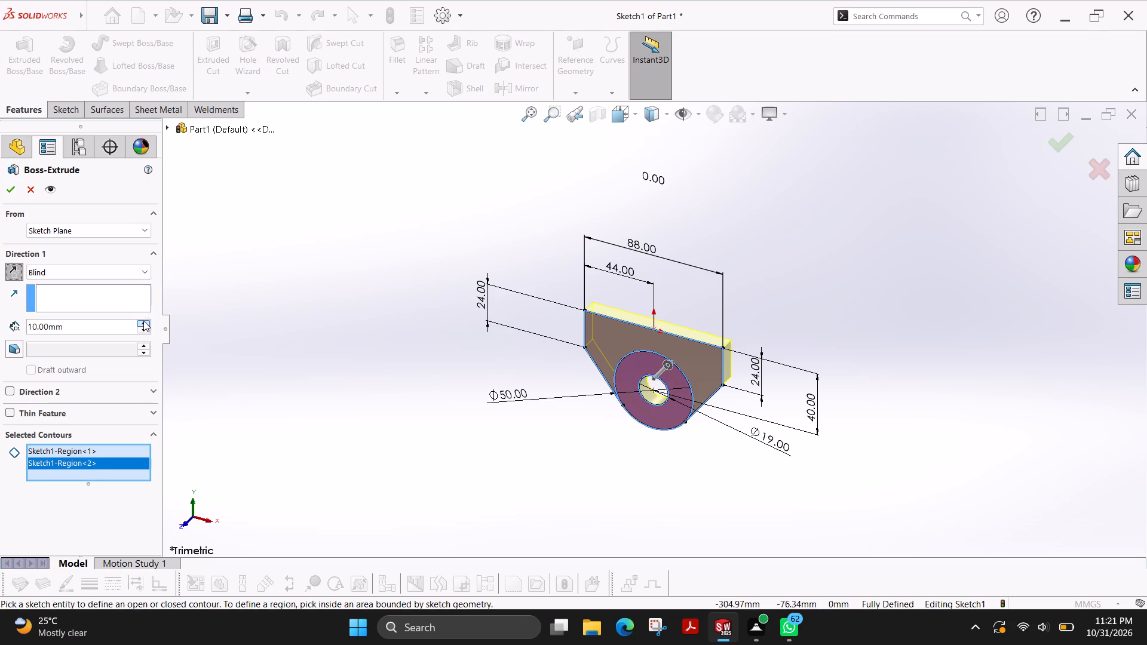
{"action": "double_click", "coordinate": [106, 327]}
{"action": "type", "text": "110"}
{"action": "key", "text": "Return"}
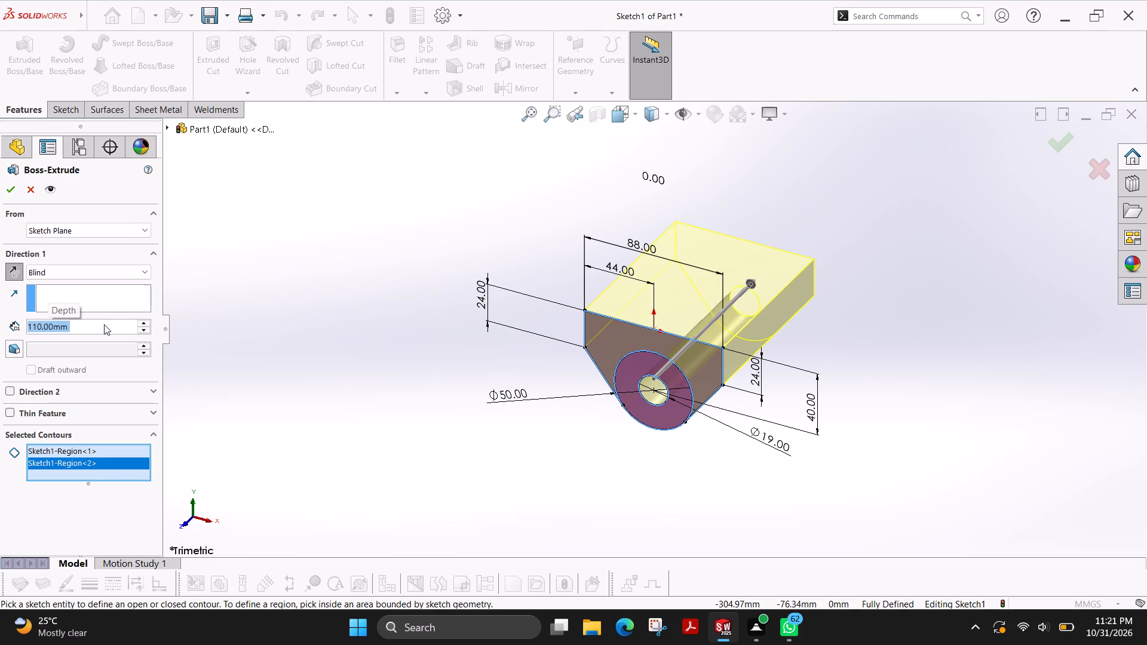
{"action": "left_click", "coordinate": [6, 192]}
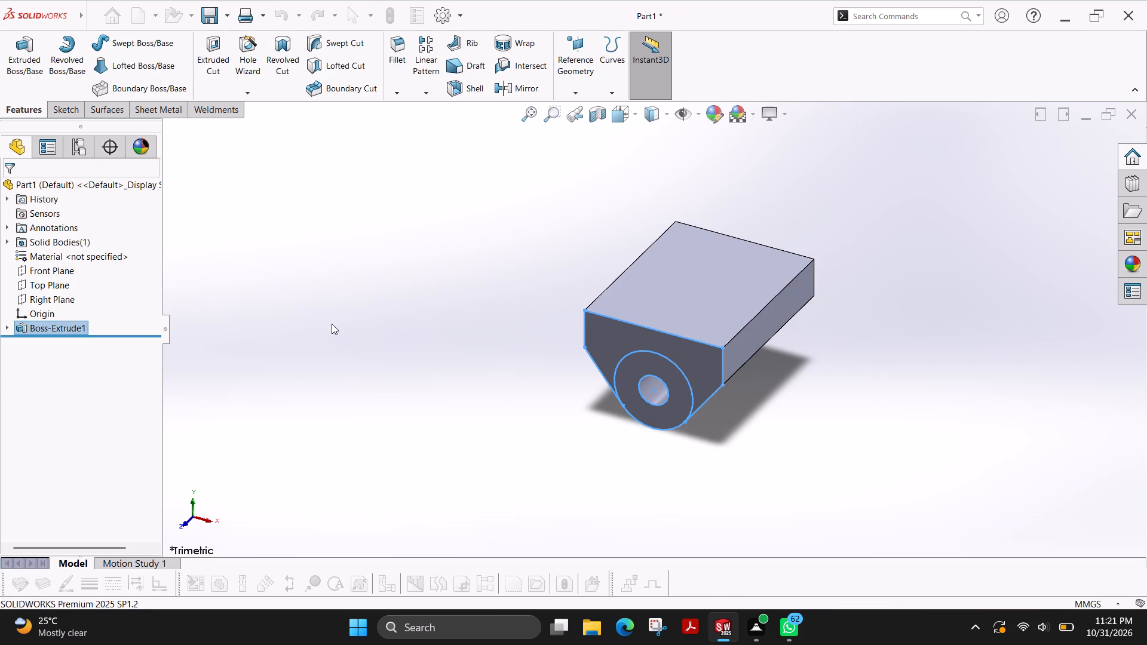
{"action": "key", "text": "Escape"}
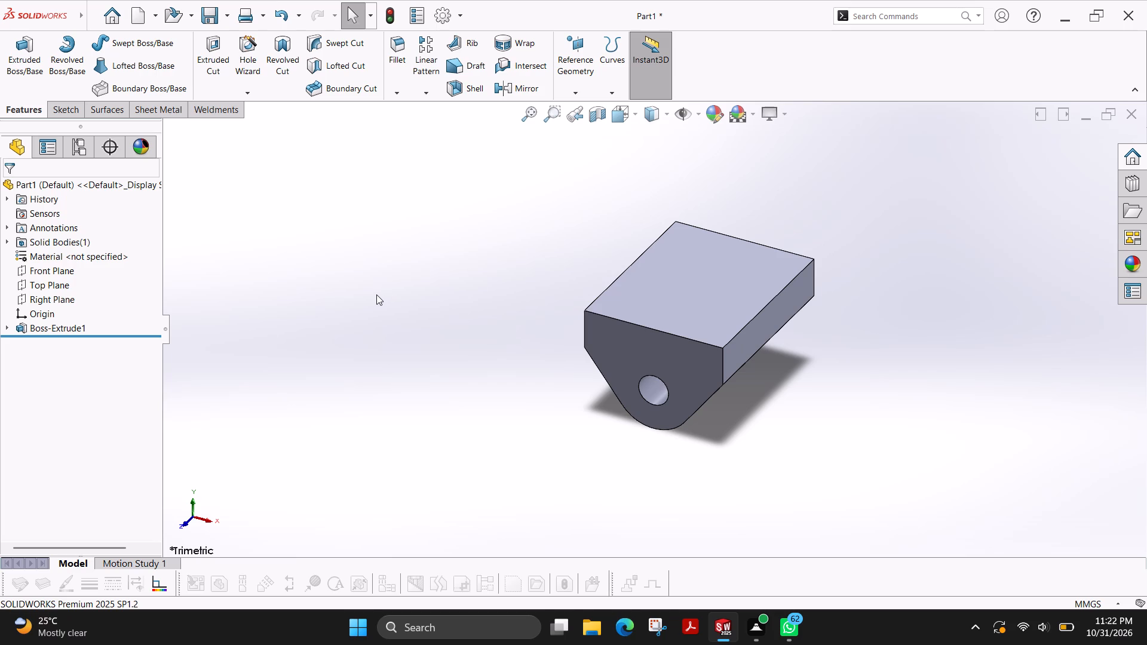
On the flat 24 mm side face, sketch a stepped line chain: about 62 mm vertical, about 81 mm horizontal, a short rise, and a horizontal past the far end.
{"action": "left_click", "coordinate": [755, 334]}
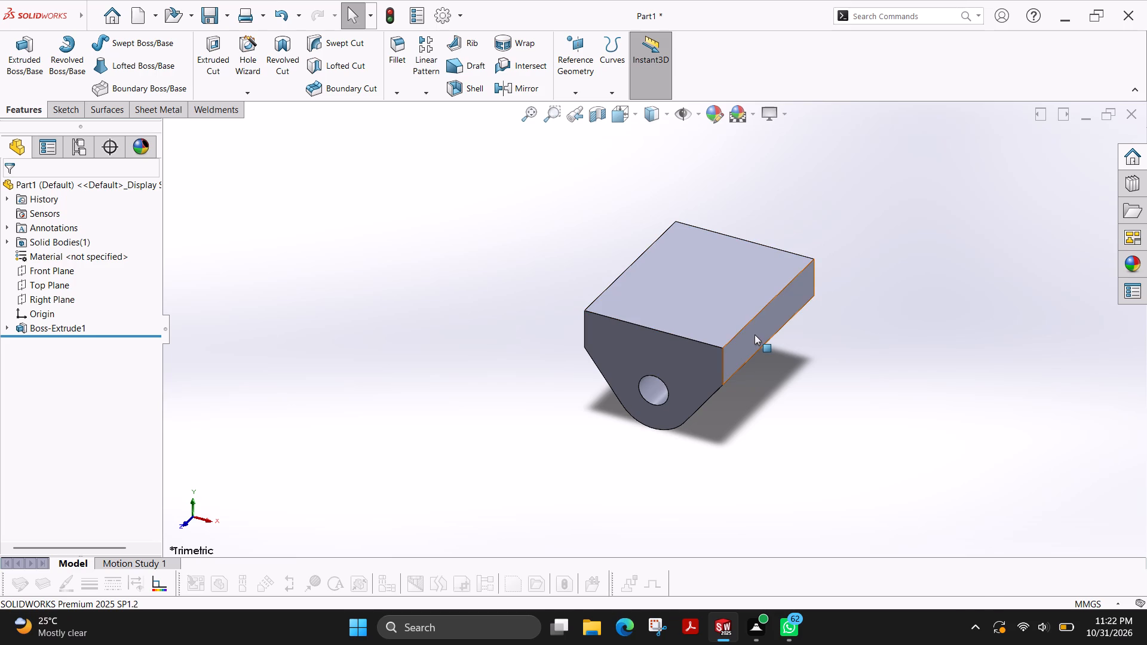
{"action": "left_click", "coordinate": [62, 118]}
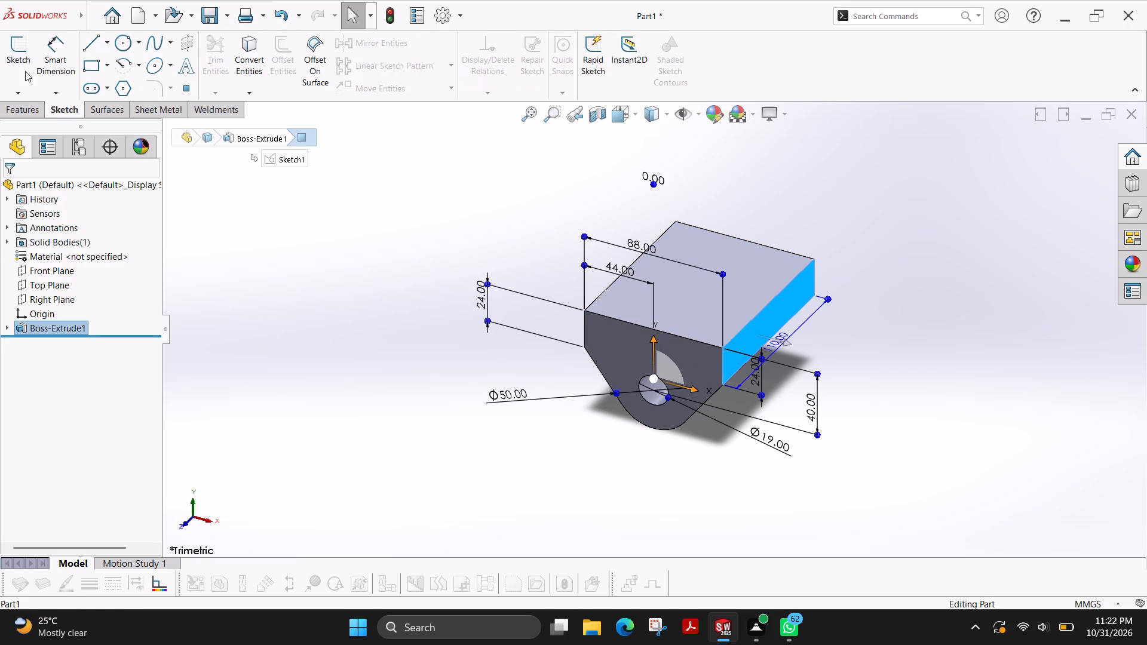
{"action": "left_click", "coordinate": [17, 59]}
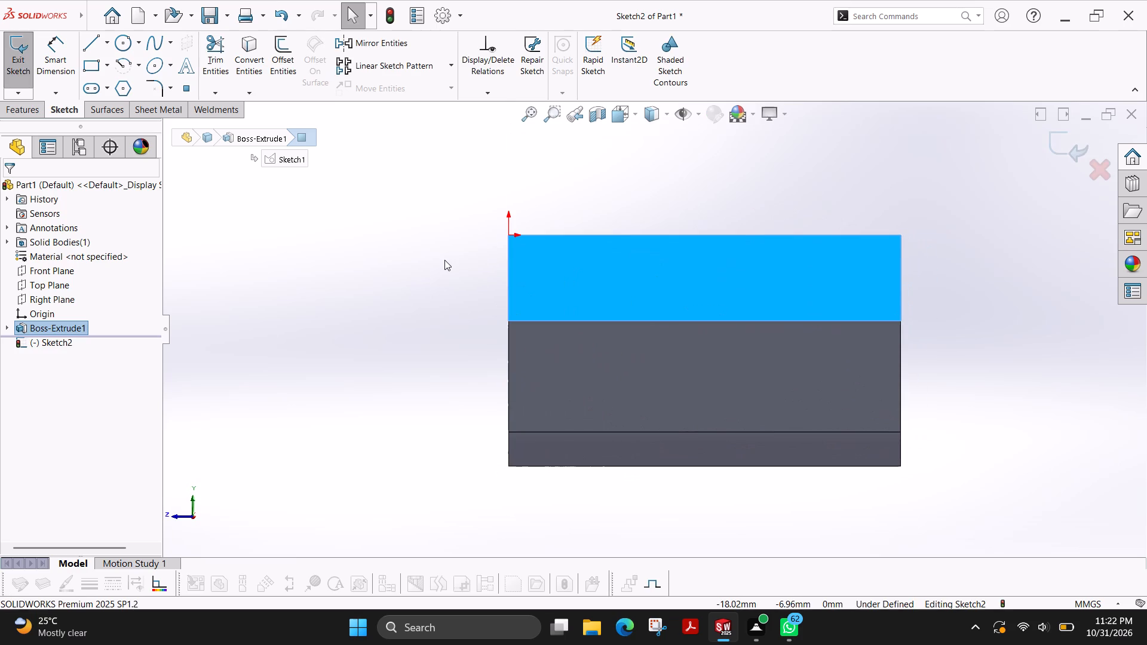
{"action": "key", "text": "Escape"}
{"action": "left_click", "coordinate": [96, 45]}
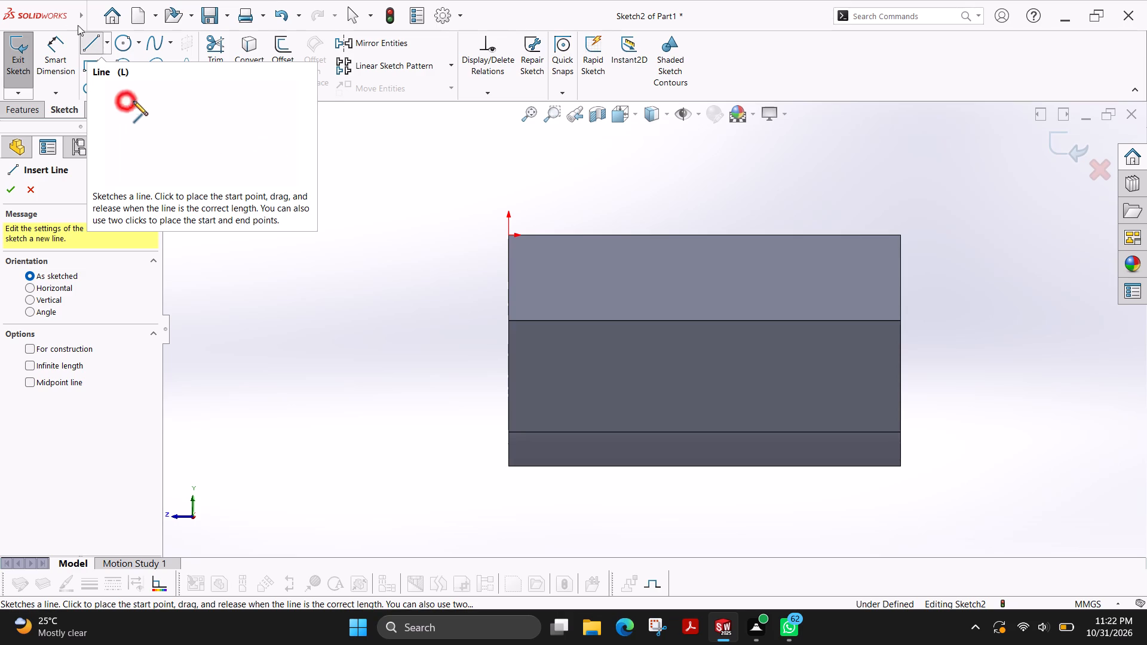
{"action": "left_click", "coordinate": [556, 507]}
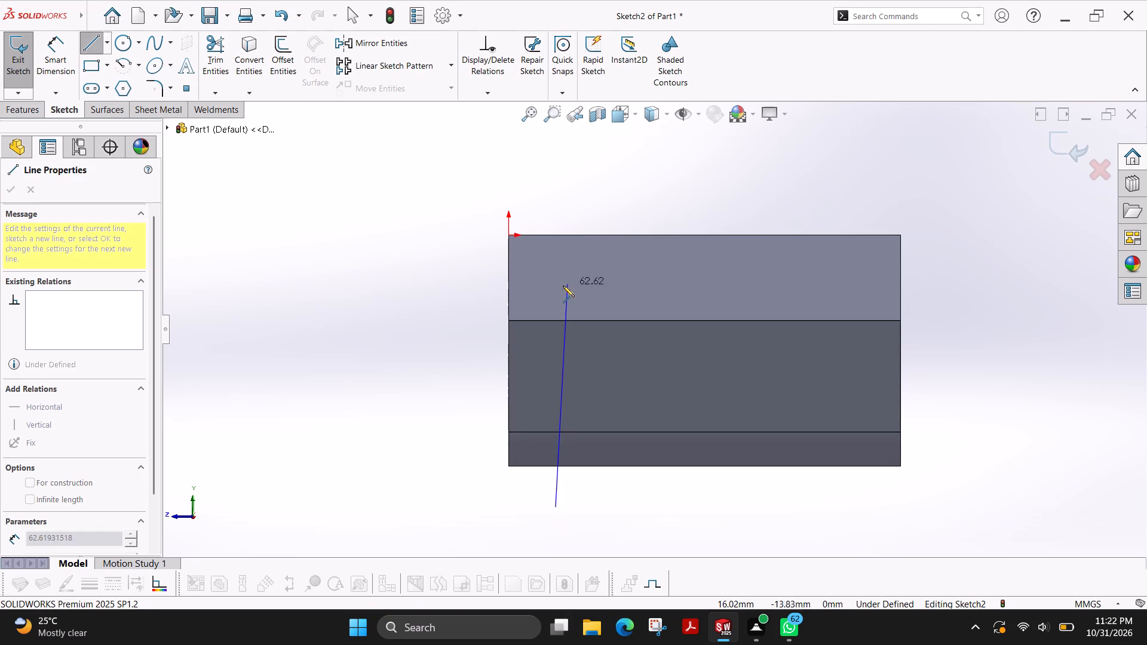
{"action": "left_click", "coordinate": [553, 285]}
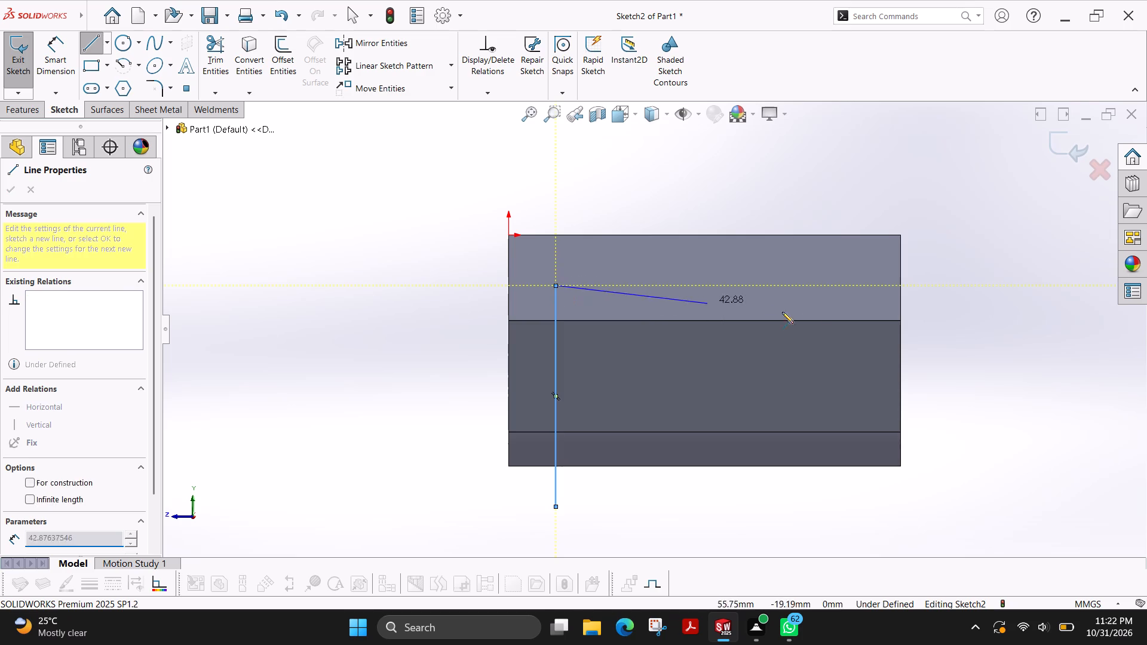
{"action": "left_click", "coordinate": [843, 284]}
{"action": "left_click", "coordinate": [842, 269]}
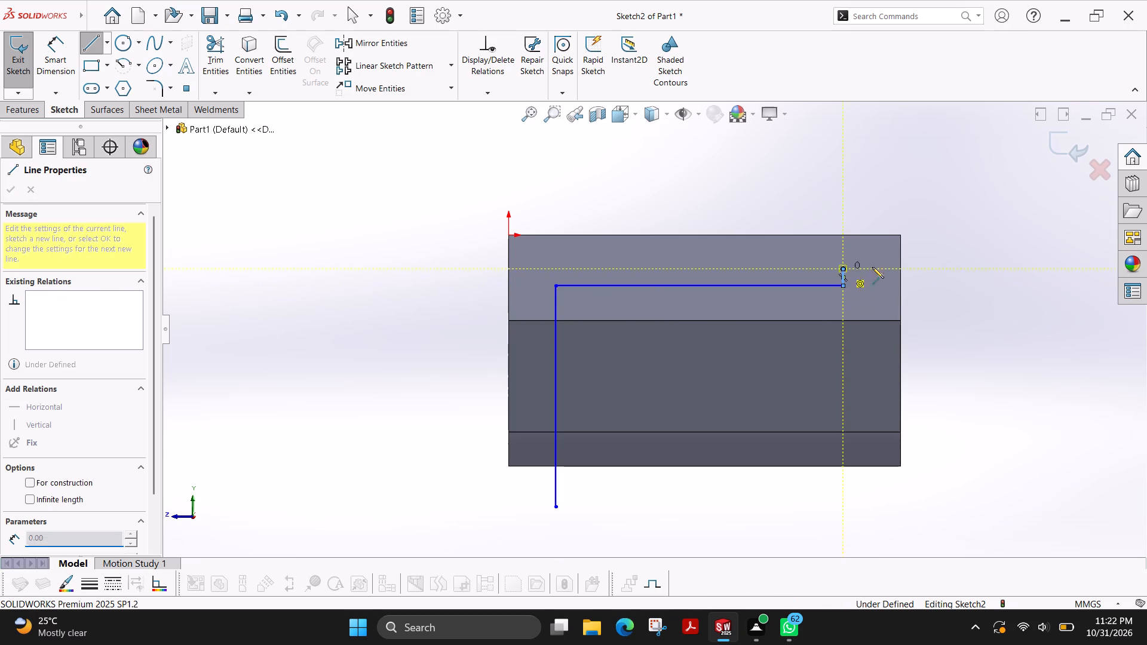
{"action": "left_click", "coordinate": [1010, 268]}
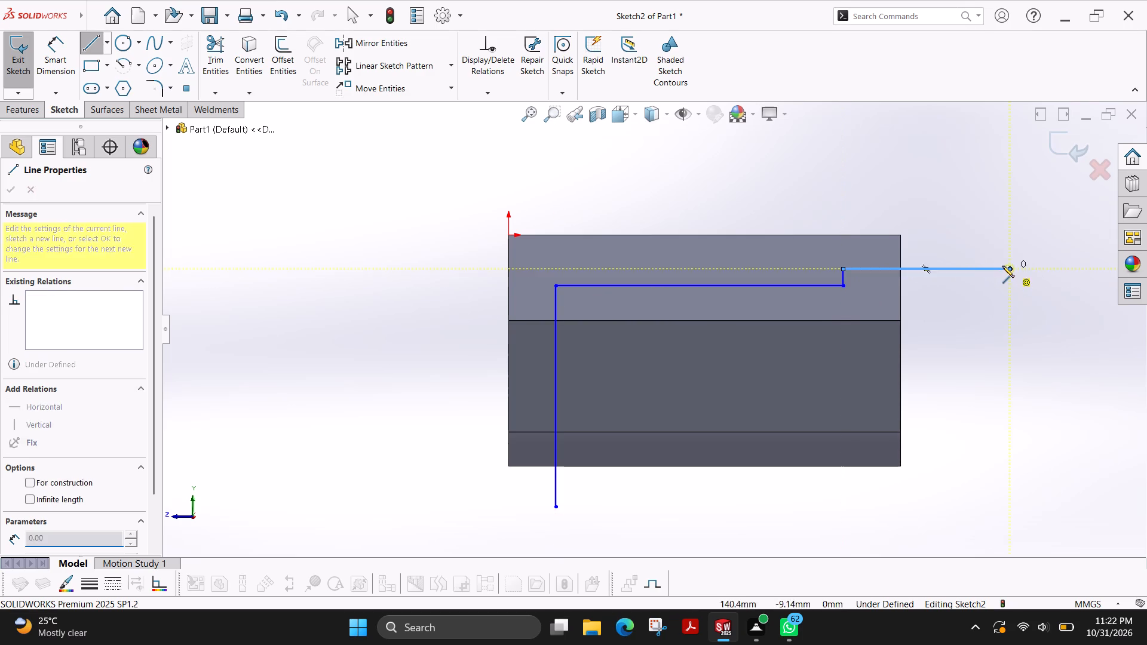
{"action": "key", "text": "Escape"}
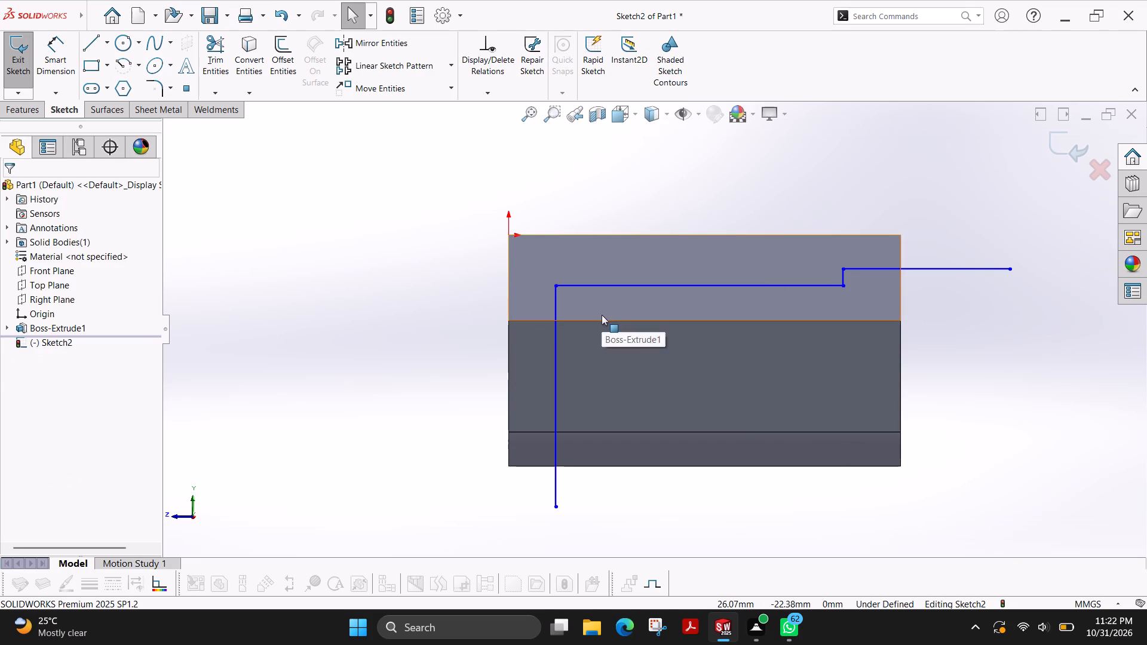
Dimension the distance from the body's end edge at the origin to the long vertical line as 12 mm.
{"action": "left_click", "coordinate": [54, 72]}
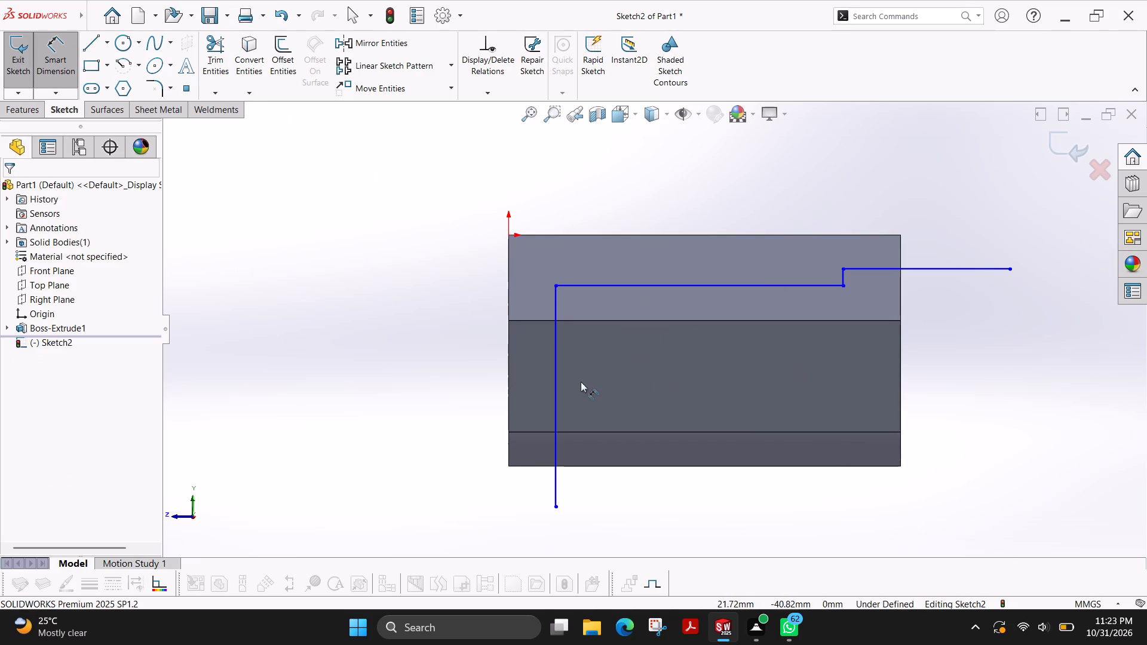
{"action": "left_click", "coordinate": [558, 392]}
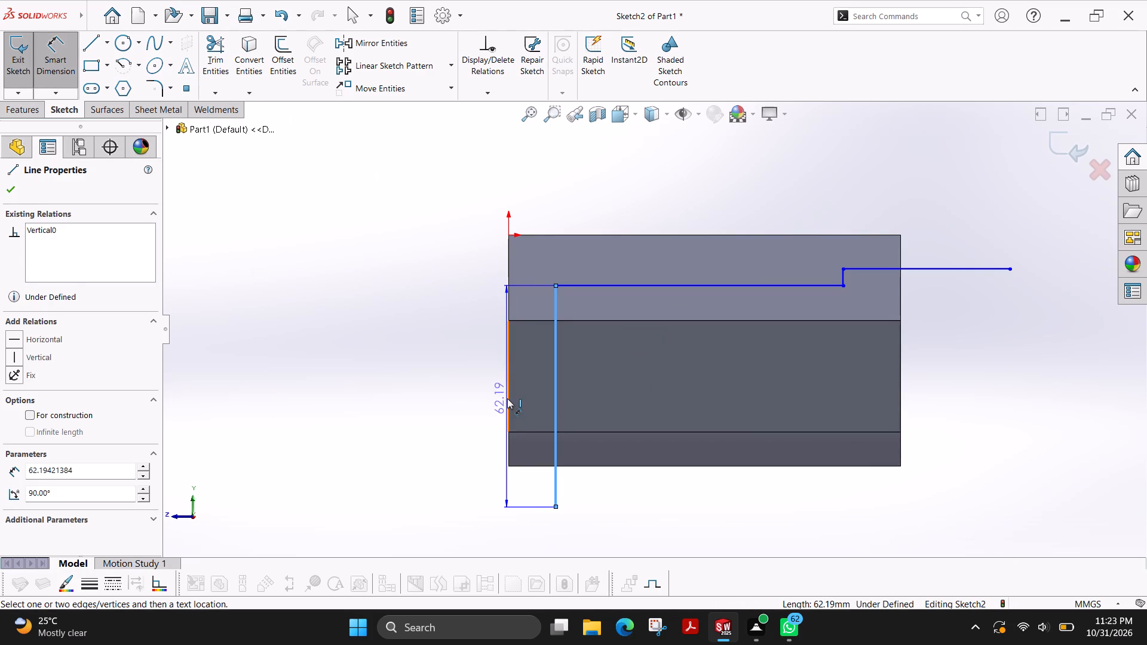
{"action": "left_click", "coordinate": [507, 398]}
{"action": "left_click", "coordinate": [525, 524]}
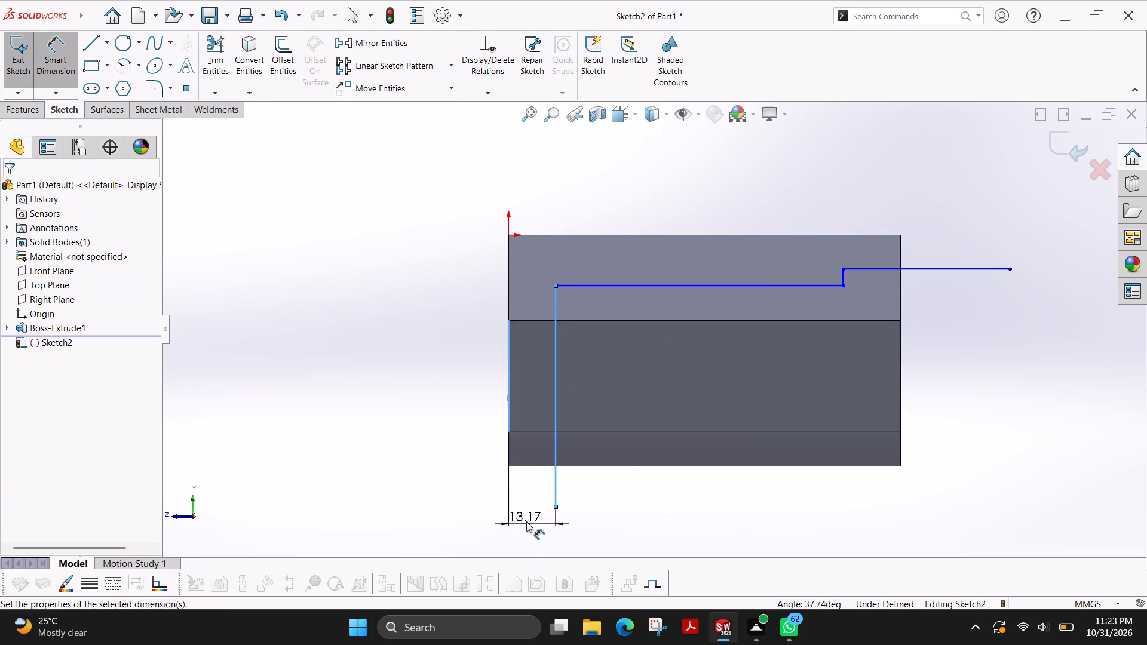
{"action": "type", "text": "12"}
{"action": "key", "text": "Return"}
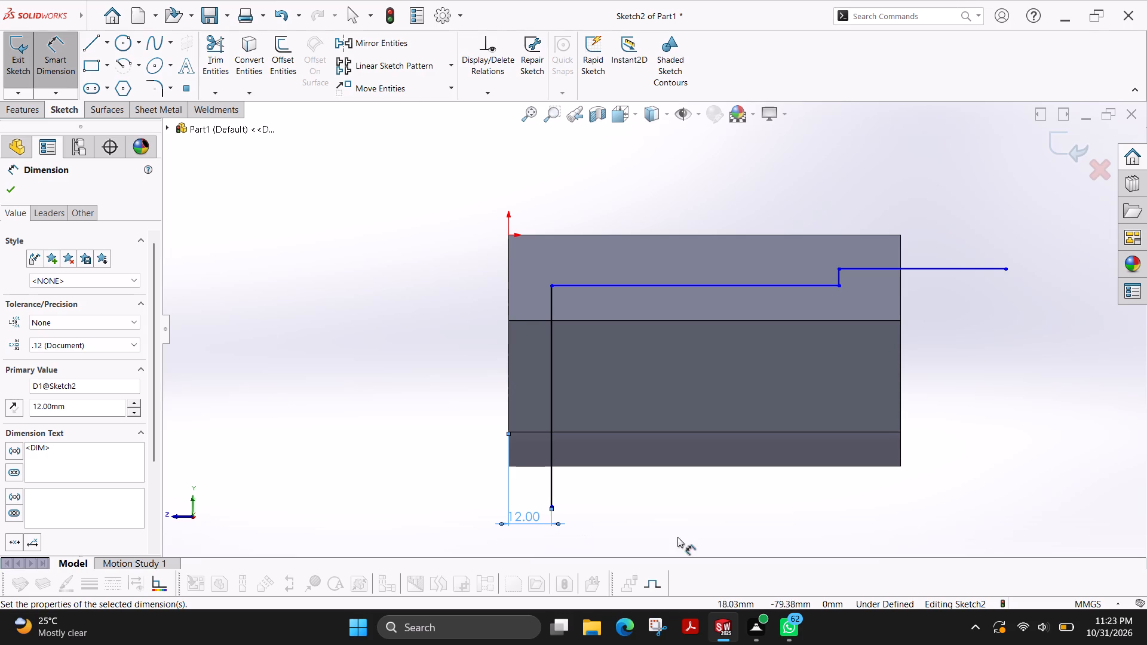
Dimension the distance from the short vertical line to the body's far end edge as 35 mm.
{"action": "left_click", "coordinate": [839, 279]}
{"action": "left_click", "coordinate": [900, 247]}
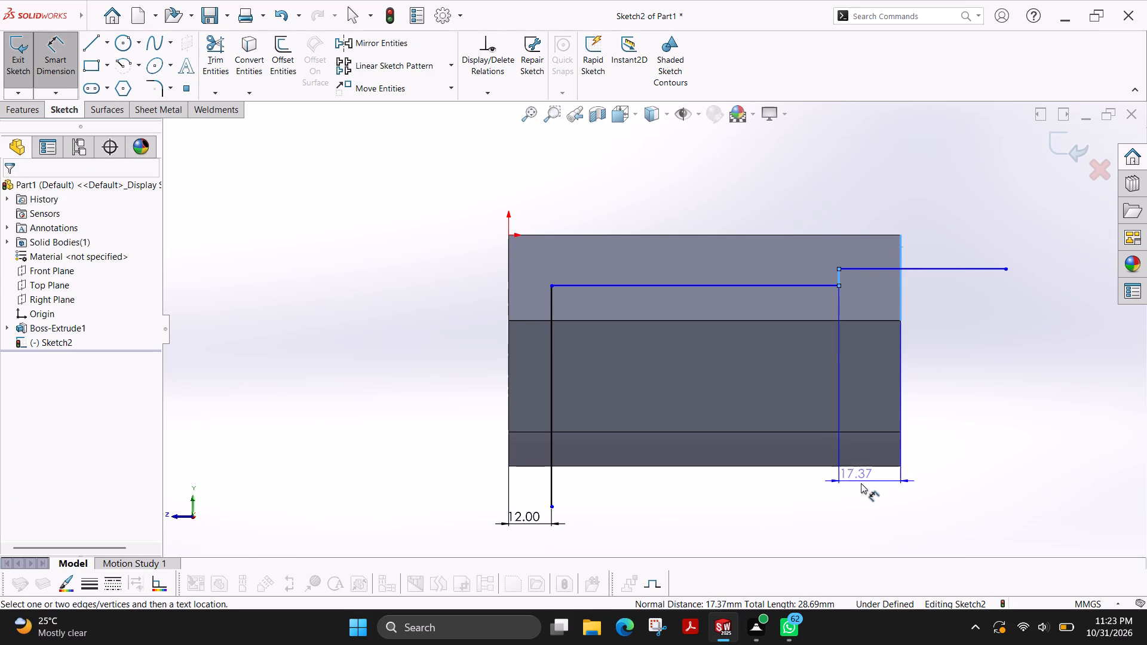
{"action": "left_click", "coordinate": [876, 512]}
{"action": "type", "text": "35"}
{"action": "key", "text": "Return"}
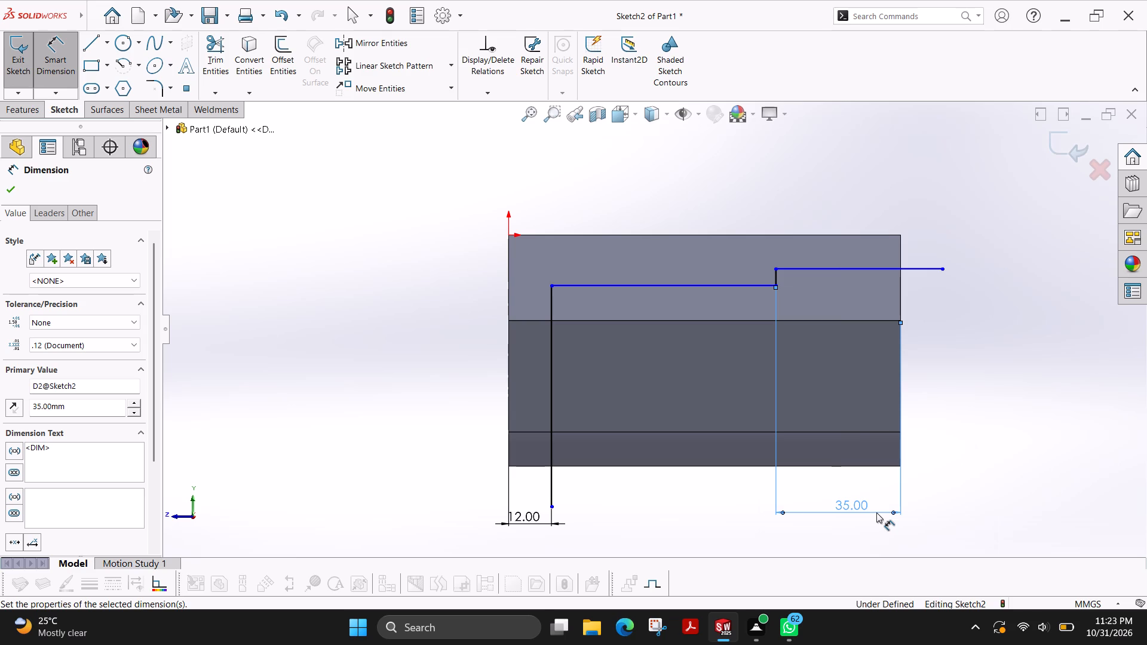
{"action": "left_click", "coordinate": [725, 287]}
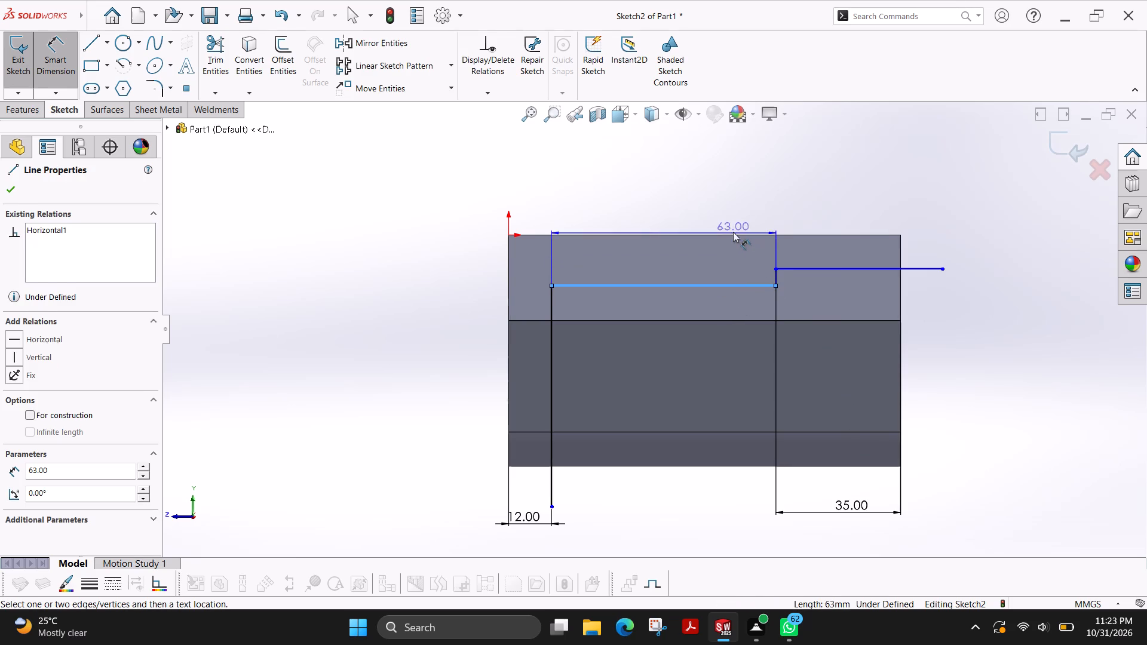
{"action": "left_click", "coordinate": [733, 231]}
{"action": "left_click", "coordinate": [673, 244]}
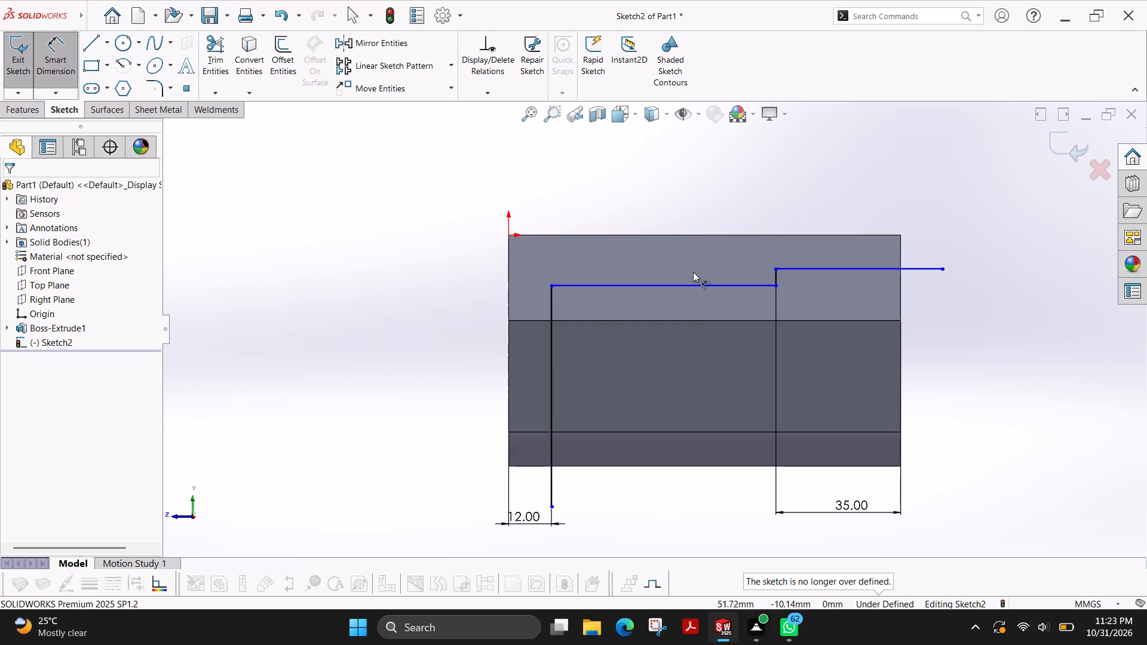
Dimension the distance from the long horizontal line to the body's top edge as 24 mm.
{"action": "left_click", "coordinate": [691, 285]}
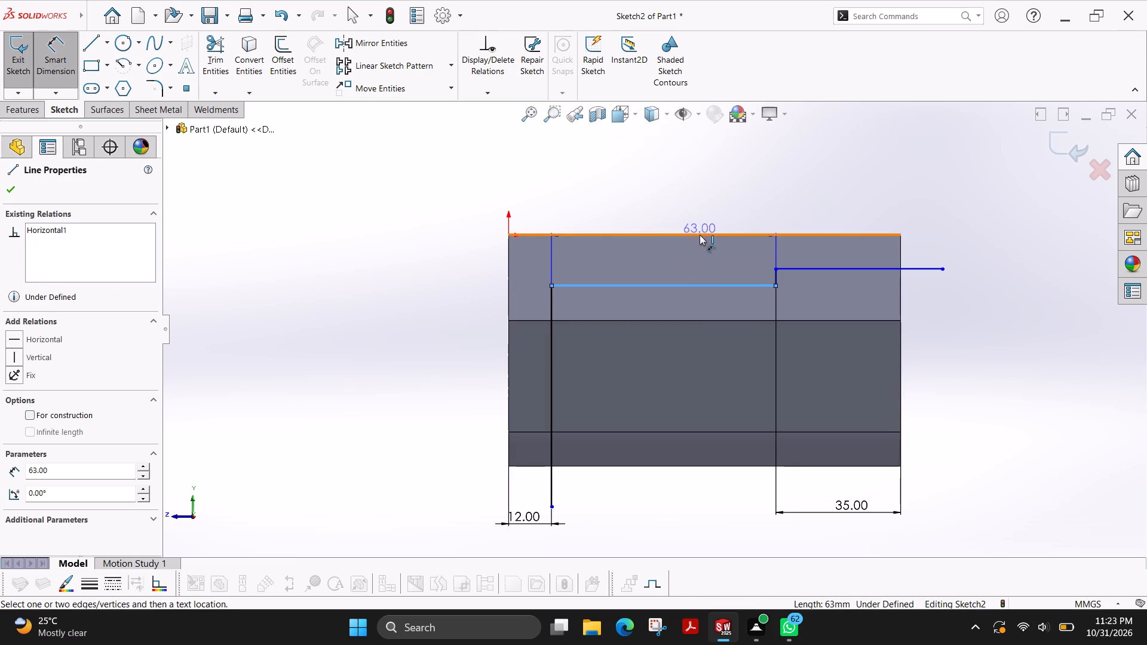
{"action": "left_click", "coordinate": [700, 235]}
{"action": "left_click", "coordinate": [1036, 262]}
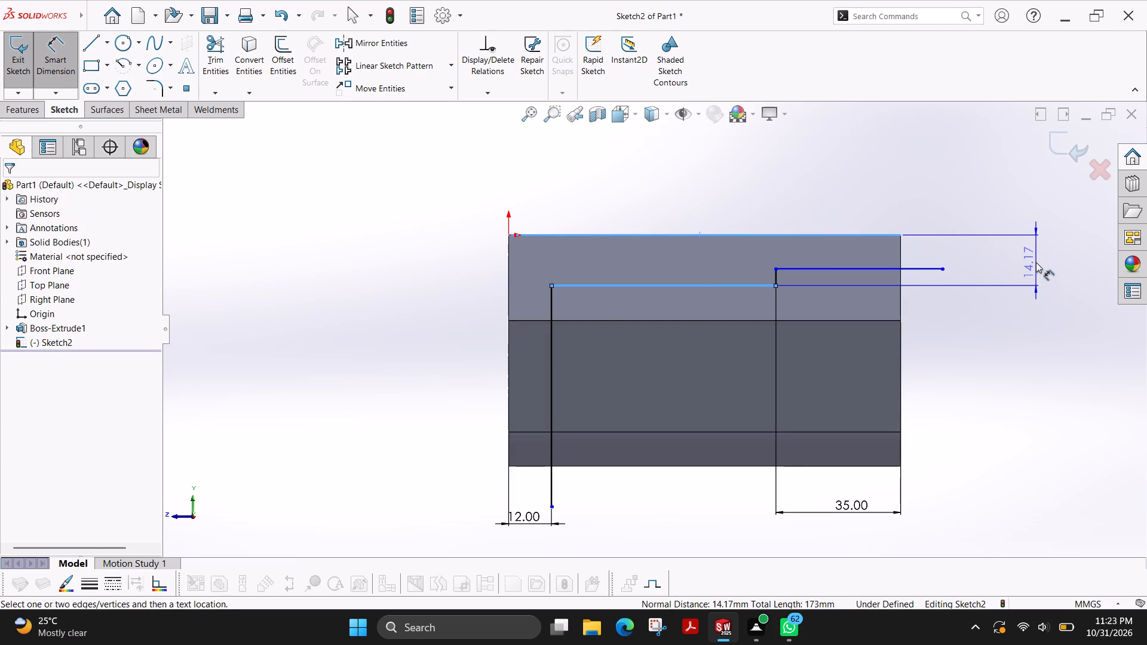
{"action": "type", "text": "24"}
{"action": "key", "text": "Return"}
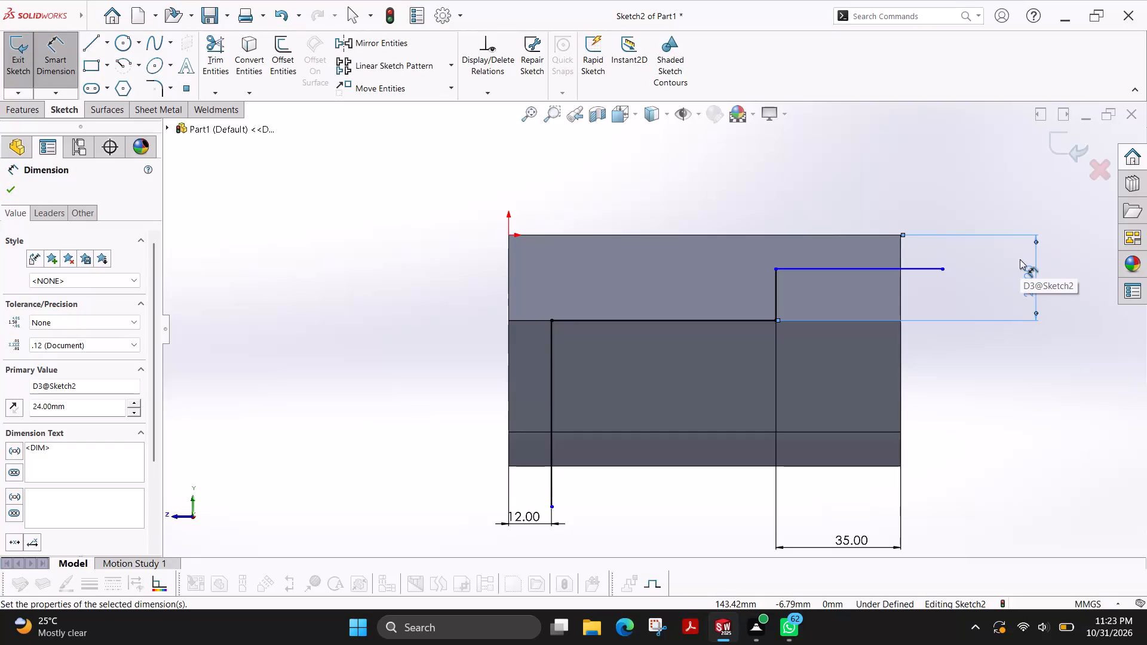
Dimension the vertical distance between the two horizontal lines of the stepped profile as 6 mm.
{"action": "left_click", "coordinate": [848, 268]}
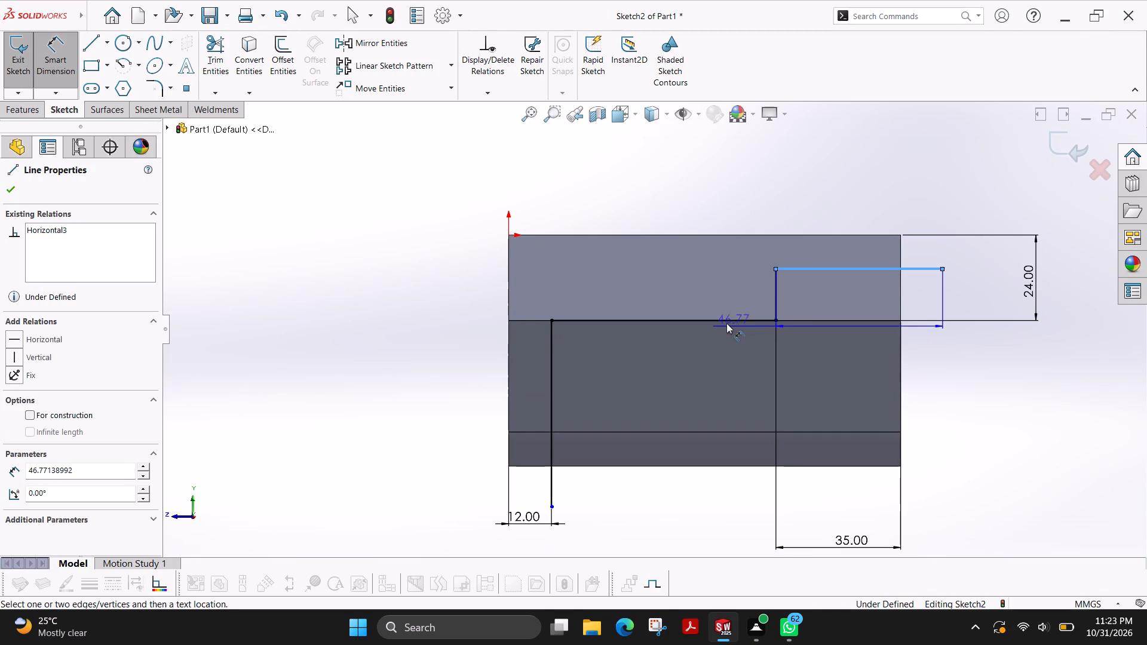
{"action": "left_click", "coordinate": [725, 322]}
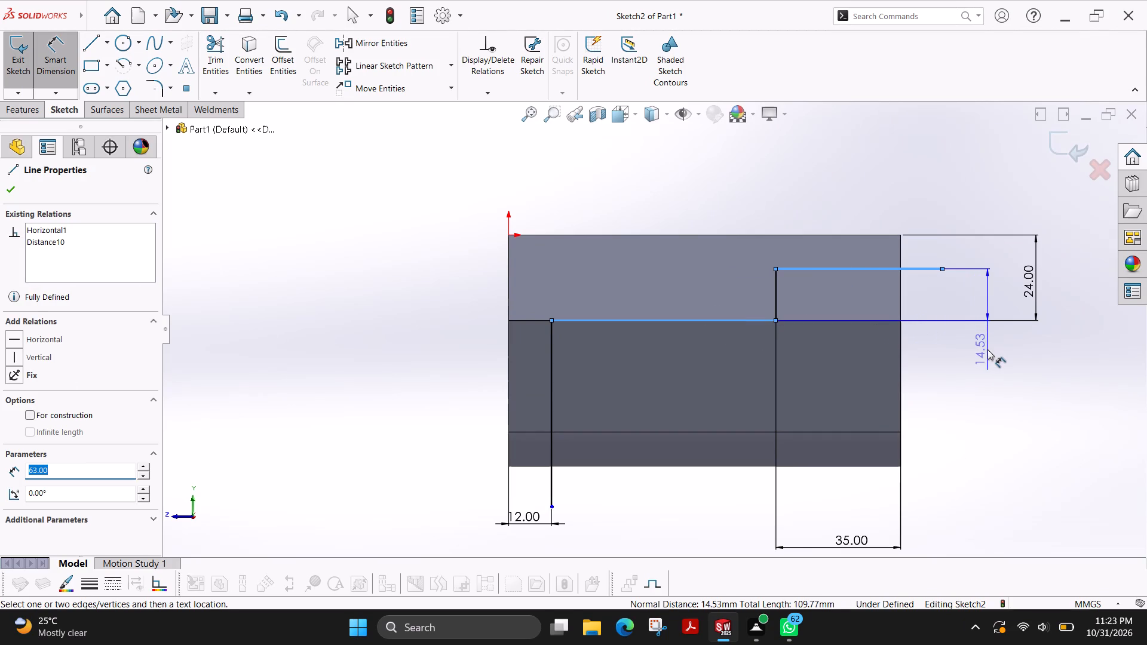
{"action": "left_click", "coordinate": [987, 349]}
{"action": "key", "text": "6"}
{"action": "key", "text": "Return"}
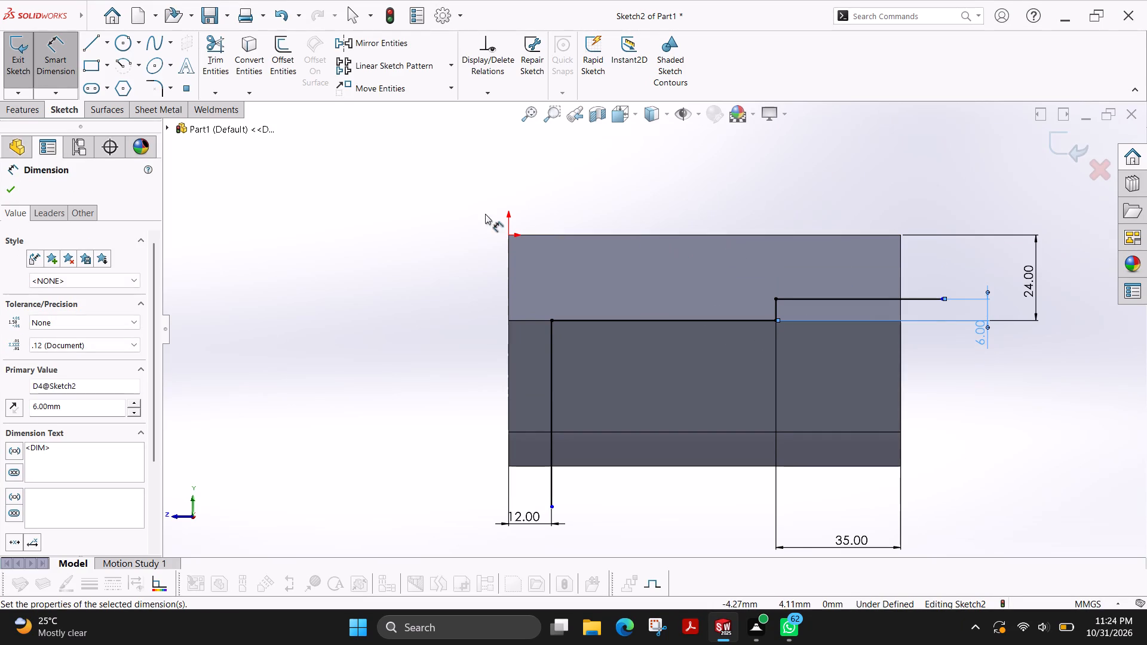
Add a 3 mm sketch fillet at the upper corner between the short rise and the upper horizontal line.
{"action": "left_click", "coordinate": [154, 83]}
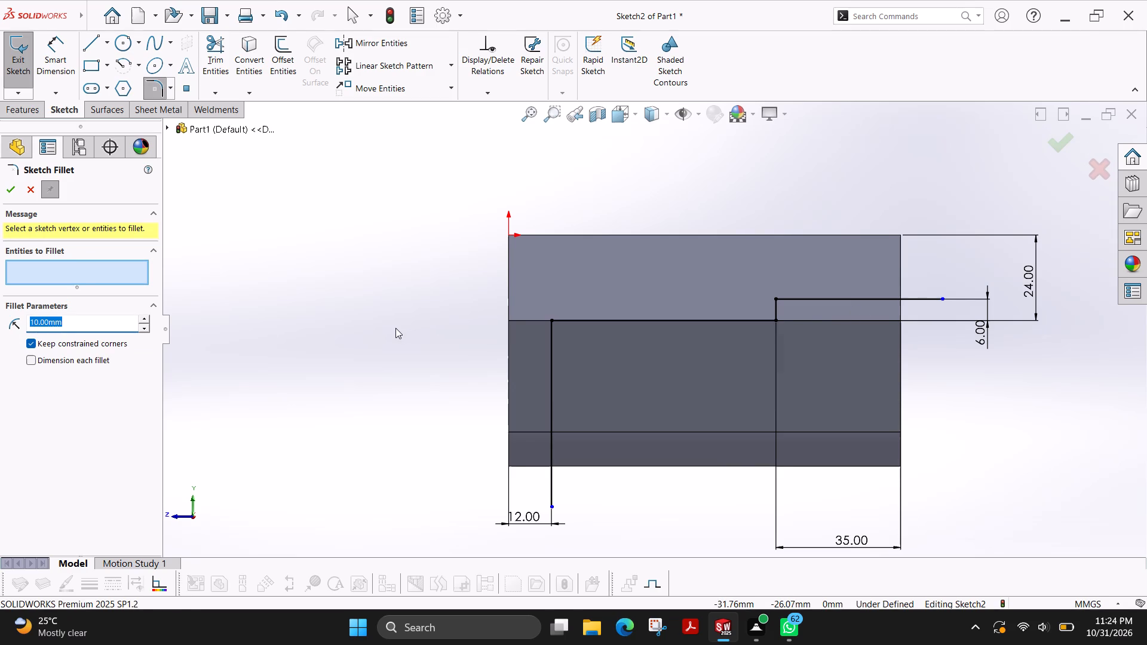
{"action": "key", "text": "3"}
{"action": "key", "text": "Return"}
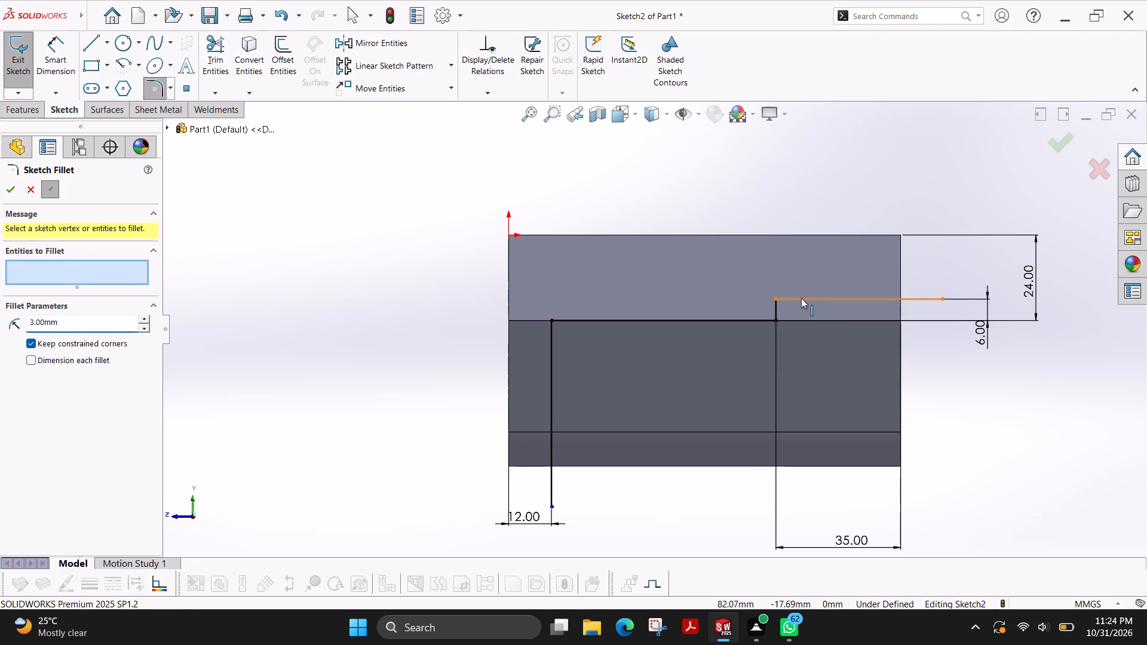
{"action": "left_click", "coordinate": [801, 298]}
{"action": "left_click", "coordinate": [775, 309]}
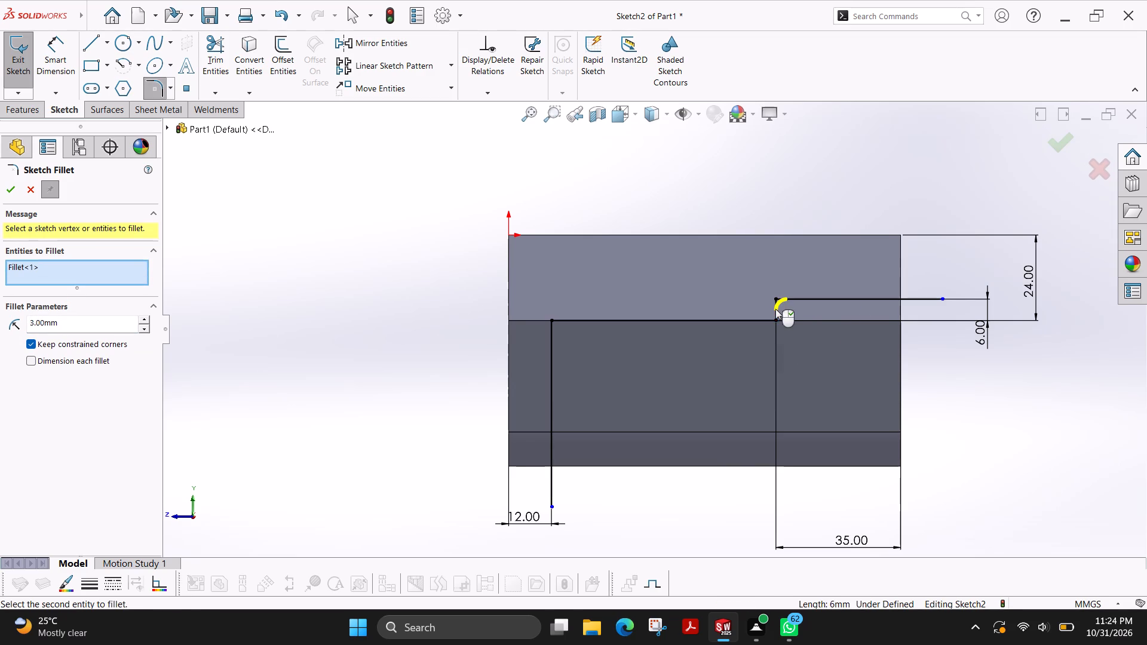
{"action": "left_click", "coordinate": [12, 189]}
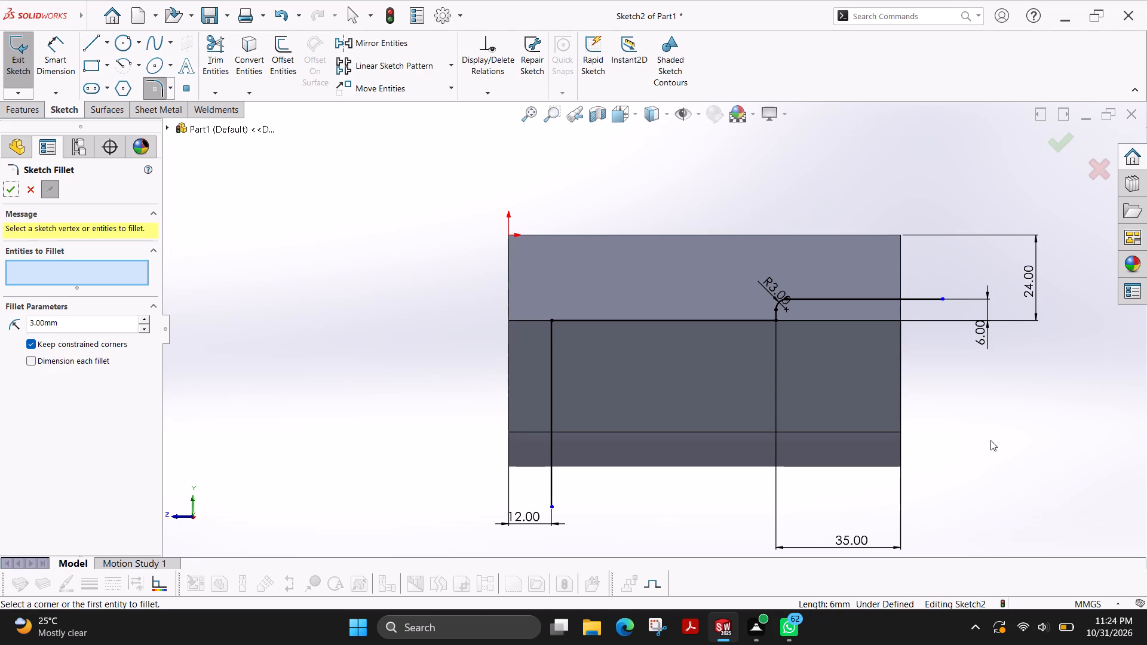
Close the stepped profile below and beyond the body with a horizontal bottom line and a slanted line about 59 mm long.
{"action": "left_click", "coordinate": [92, 50]}
{"action": "left_click_drag", "start_coordinate": [551, 504], "coordinate": [558, 504]}
{"action": "left_click", "coordinate": [973, 508]}
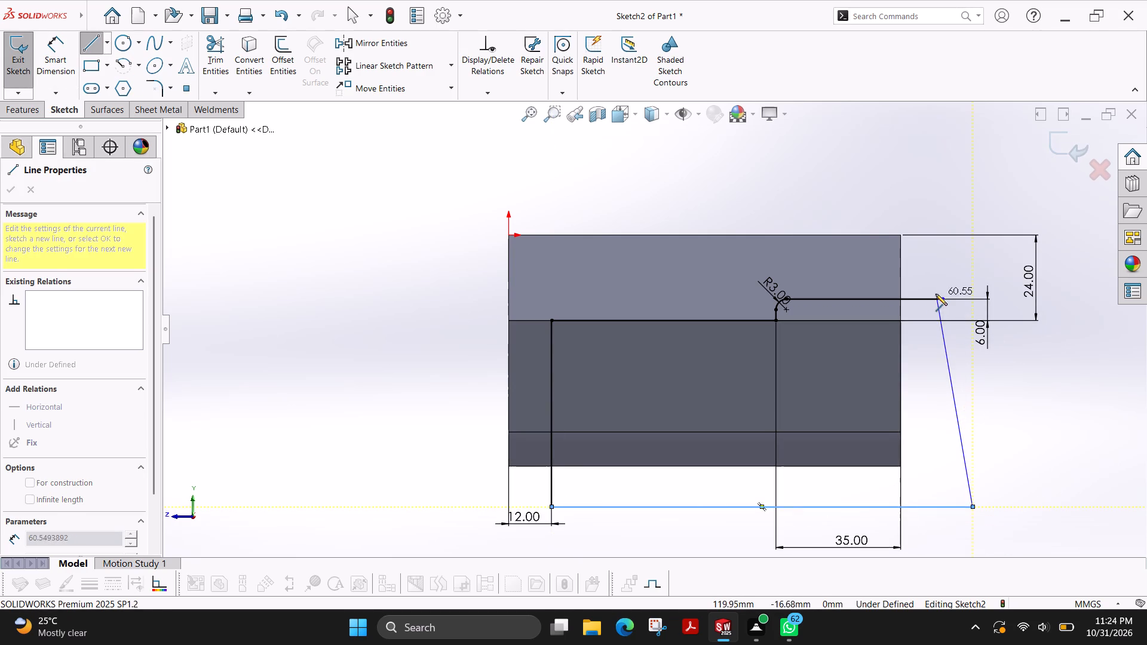
{"action": "left_click", "coordinate": [941, 301]}
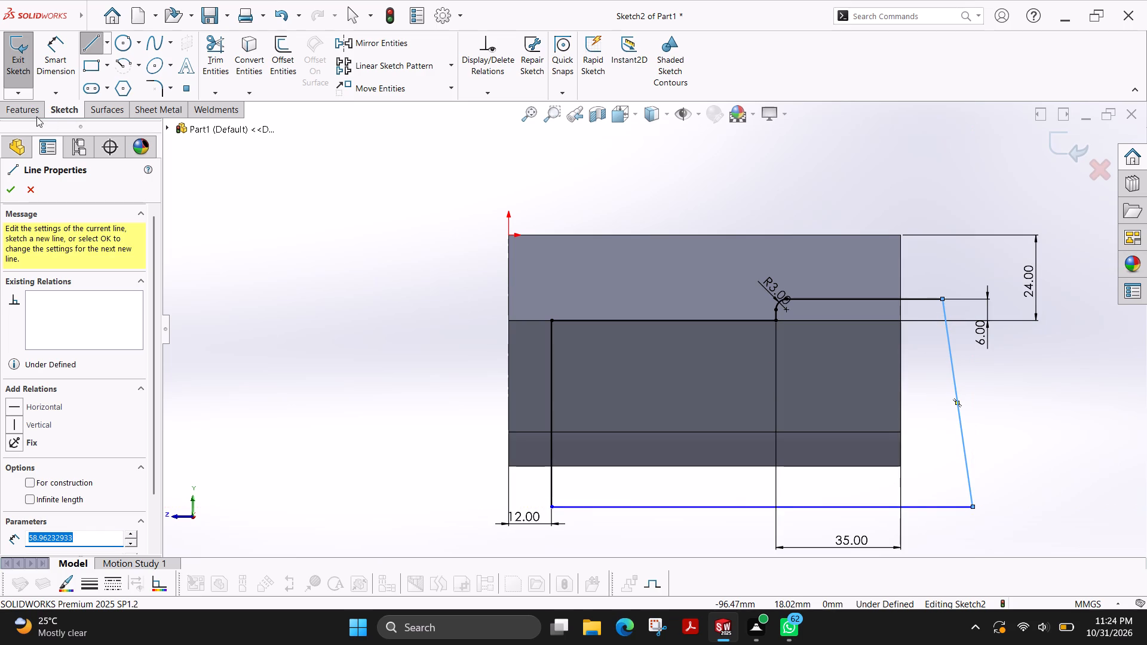
Cut-extrude the closed stepped profile through the body as a blind cut 110 mm deep.
{"action": "left_click", "coordinate": [30, 115]}
{"action": "left_click", "coordinate": [206, 64]}
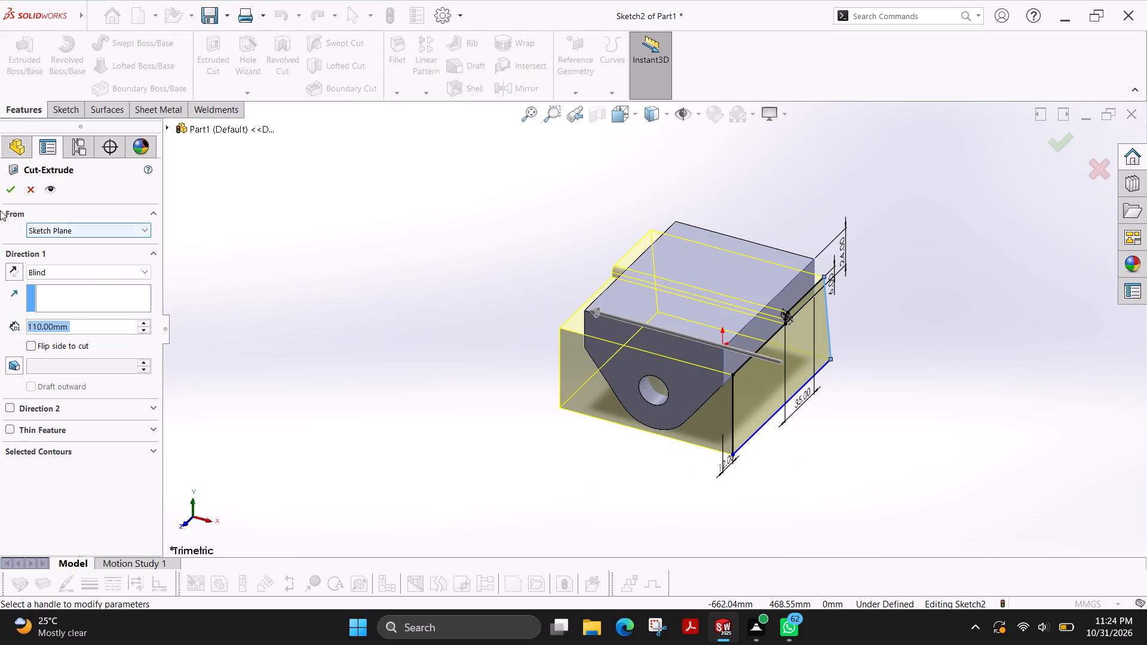
{"action": "left_click", "coordinate": [2, 186]}
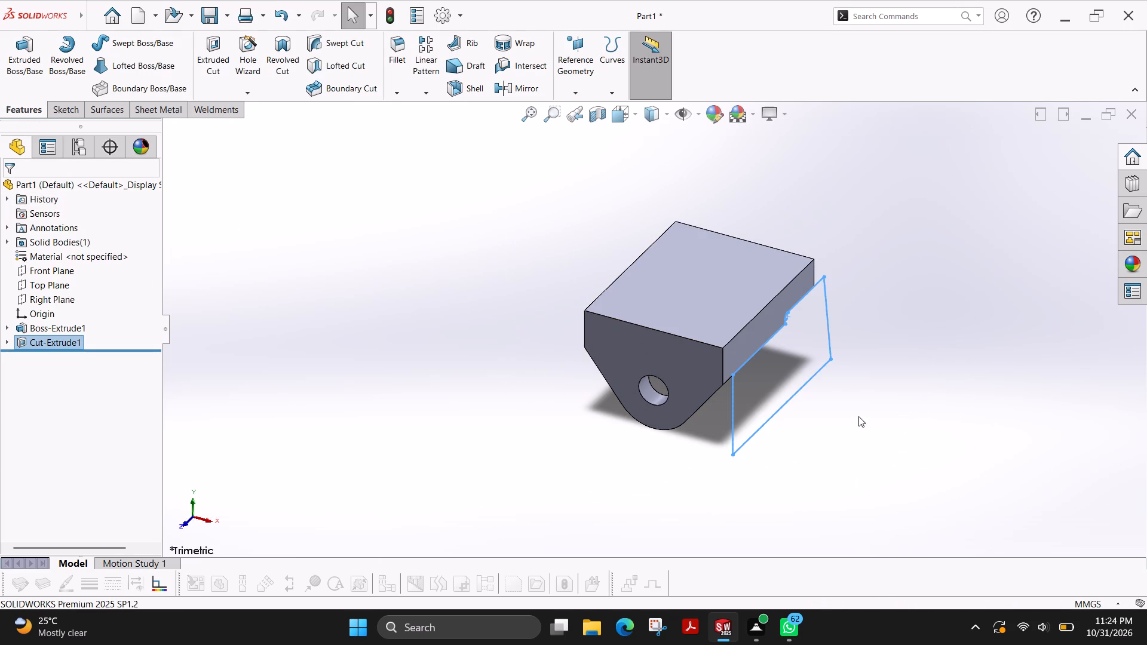
{"action": "key", "text": "Escape"}
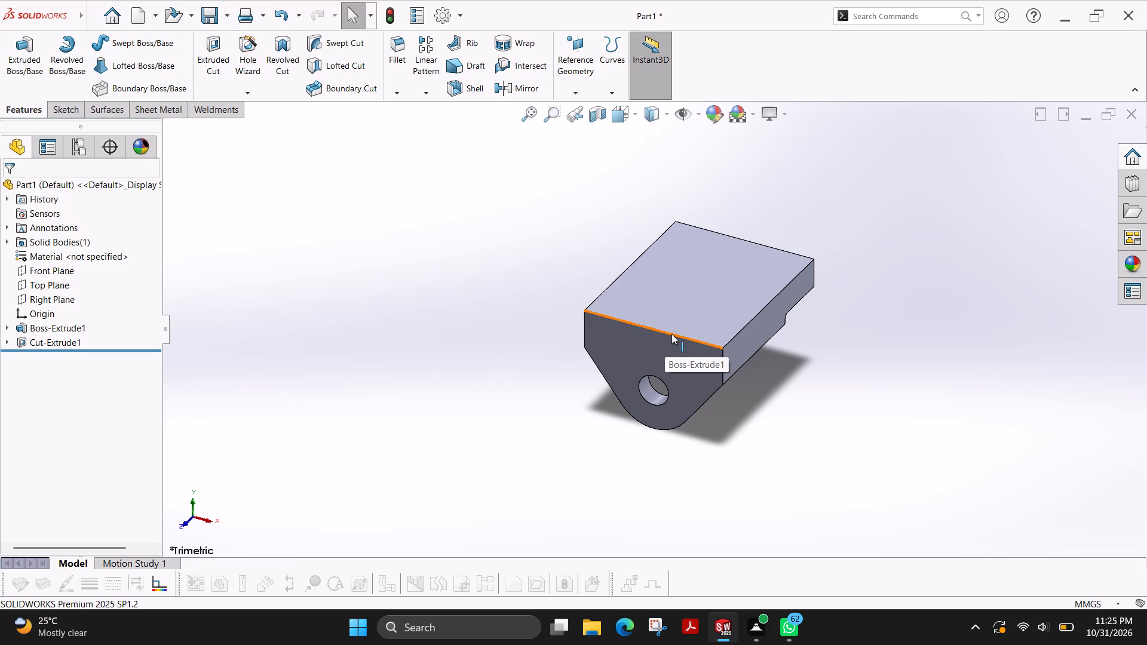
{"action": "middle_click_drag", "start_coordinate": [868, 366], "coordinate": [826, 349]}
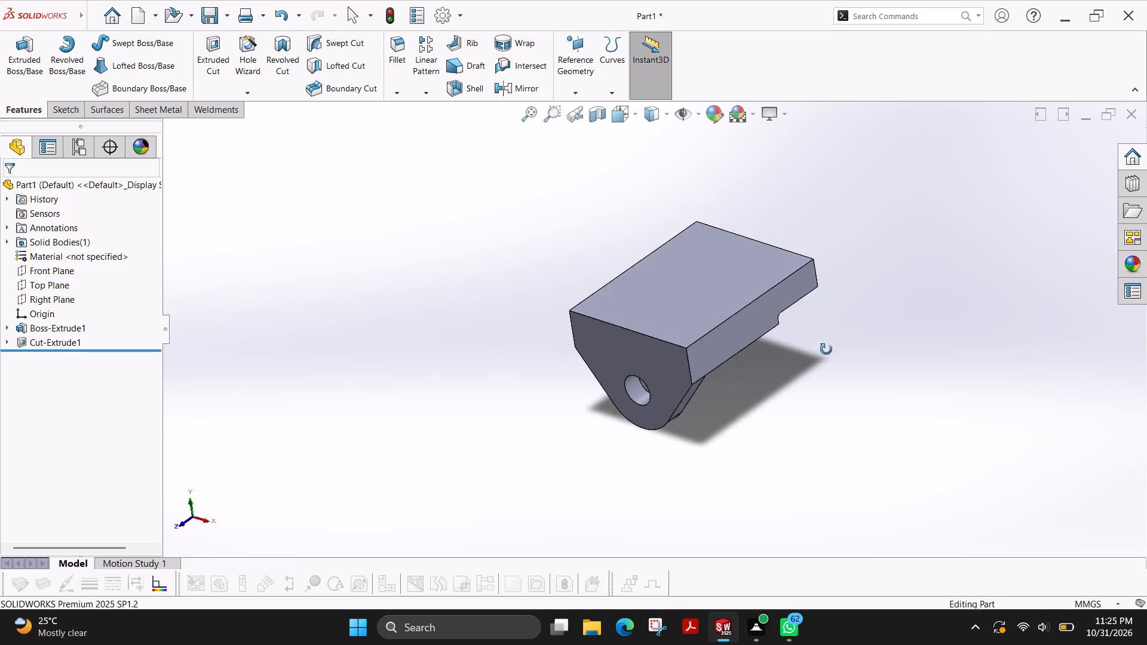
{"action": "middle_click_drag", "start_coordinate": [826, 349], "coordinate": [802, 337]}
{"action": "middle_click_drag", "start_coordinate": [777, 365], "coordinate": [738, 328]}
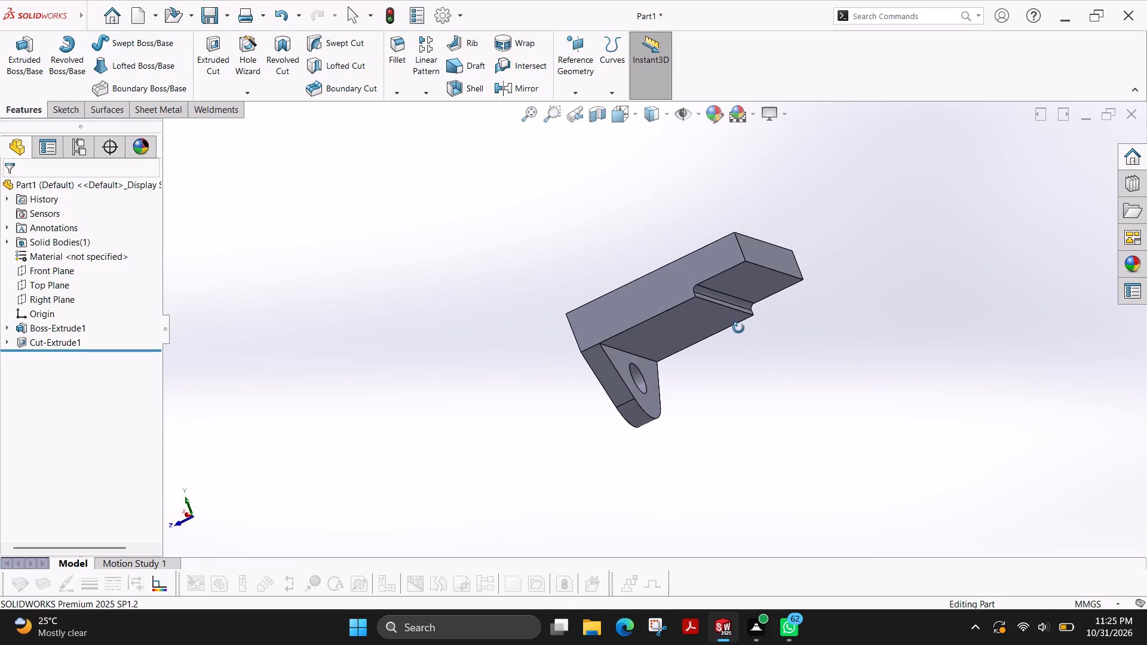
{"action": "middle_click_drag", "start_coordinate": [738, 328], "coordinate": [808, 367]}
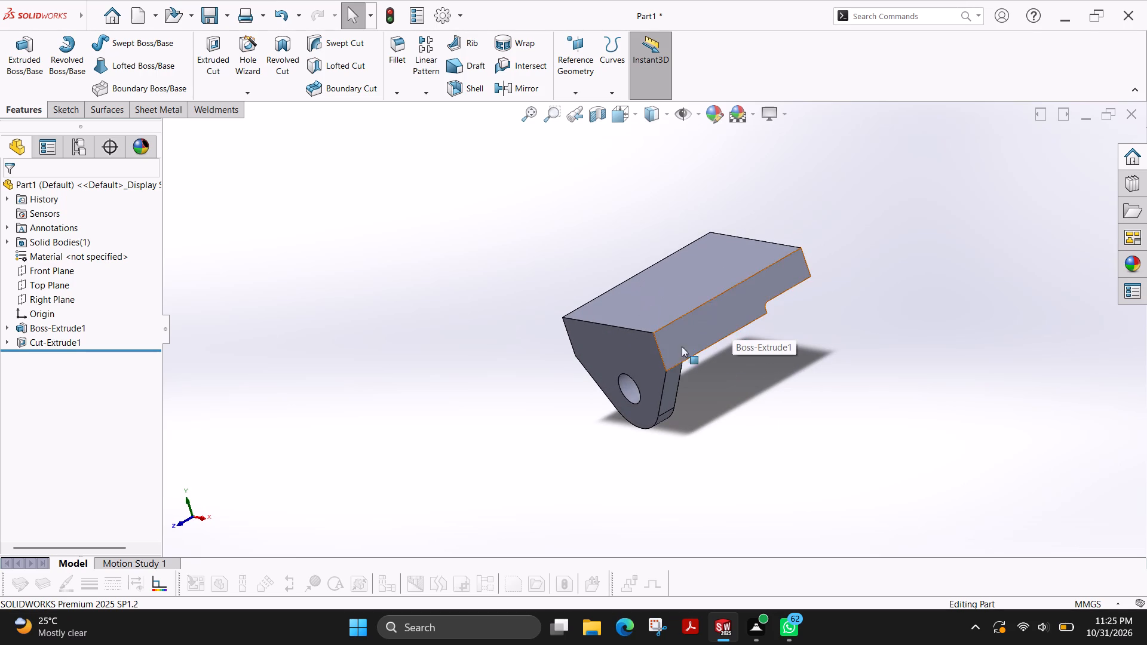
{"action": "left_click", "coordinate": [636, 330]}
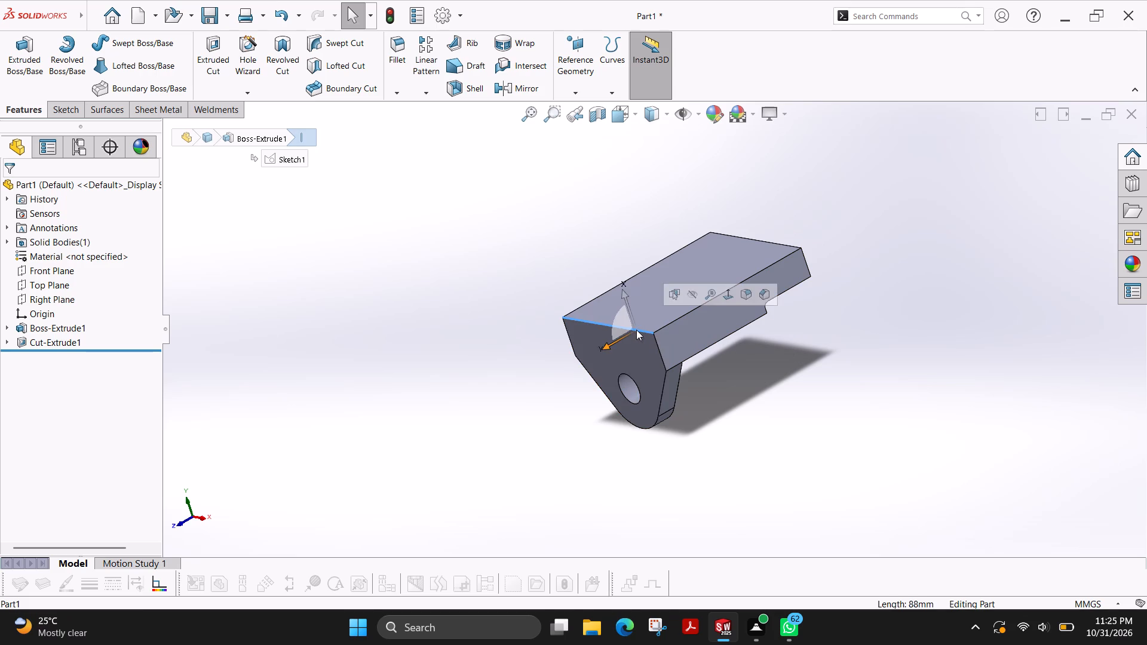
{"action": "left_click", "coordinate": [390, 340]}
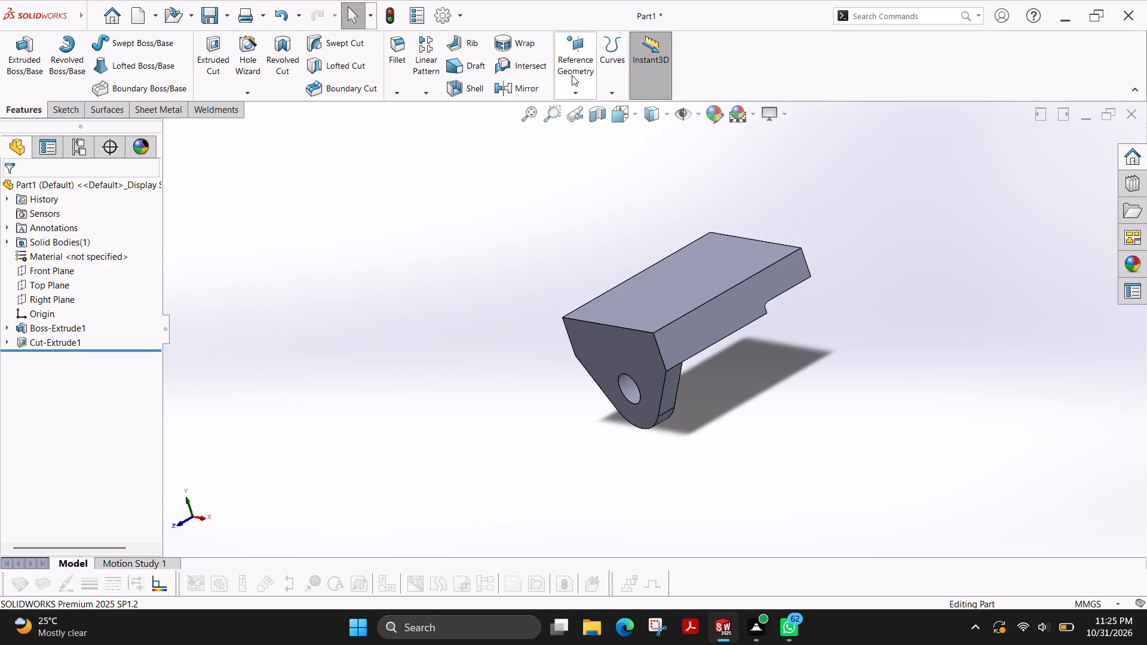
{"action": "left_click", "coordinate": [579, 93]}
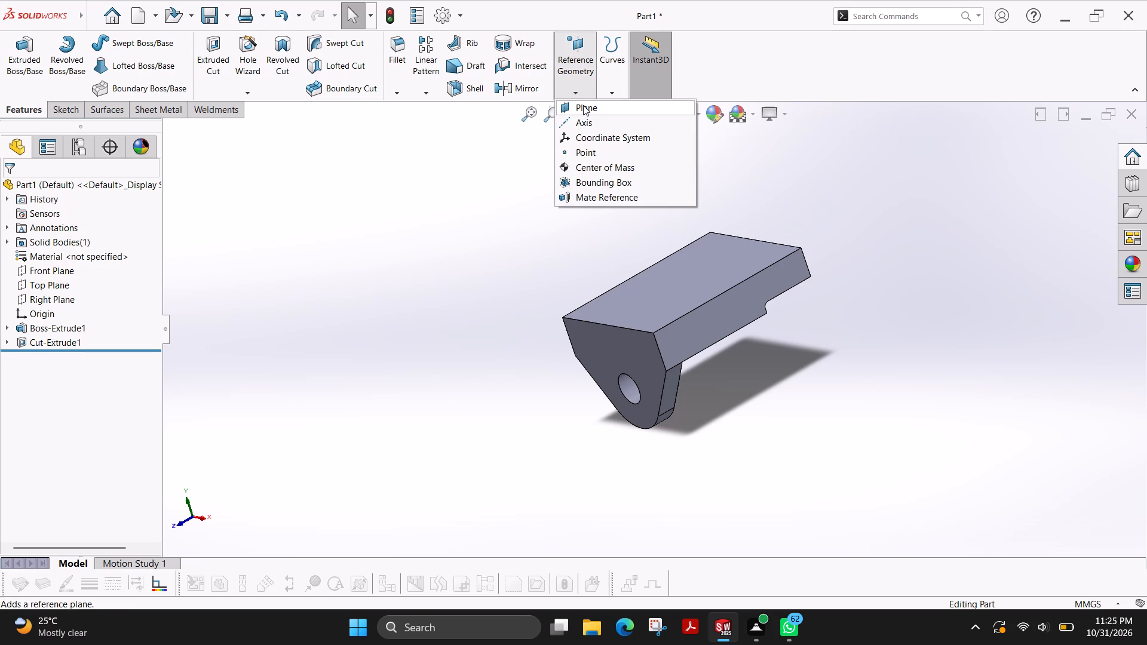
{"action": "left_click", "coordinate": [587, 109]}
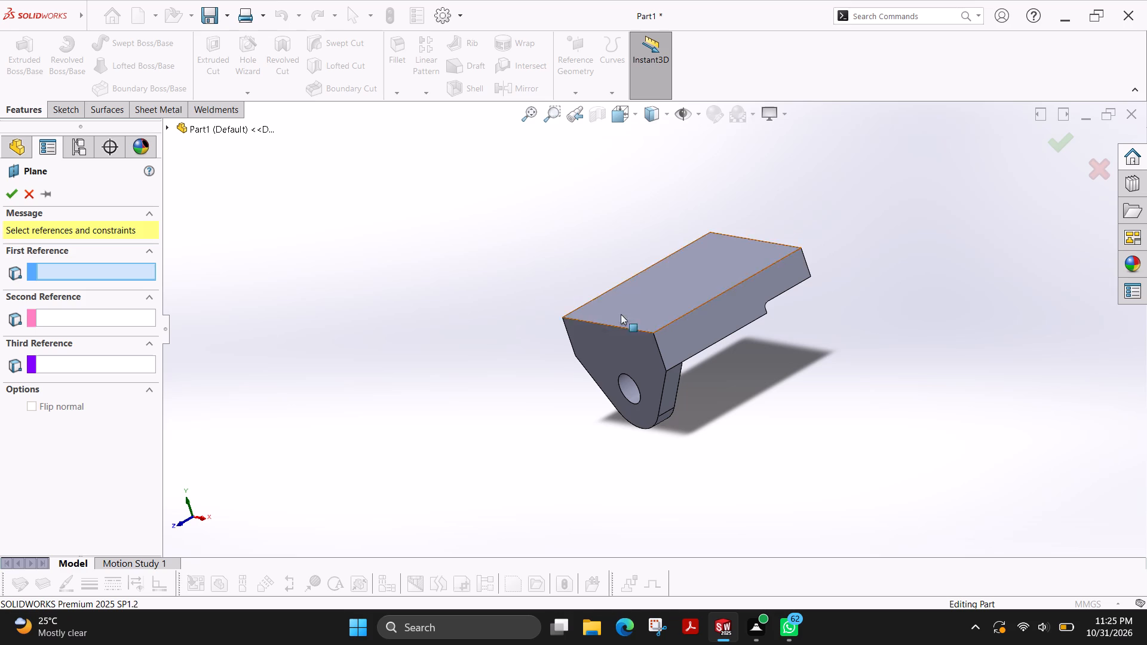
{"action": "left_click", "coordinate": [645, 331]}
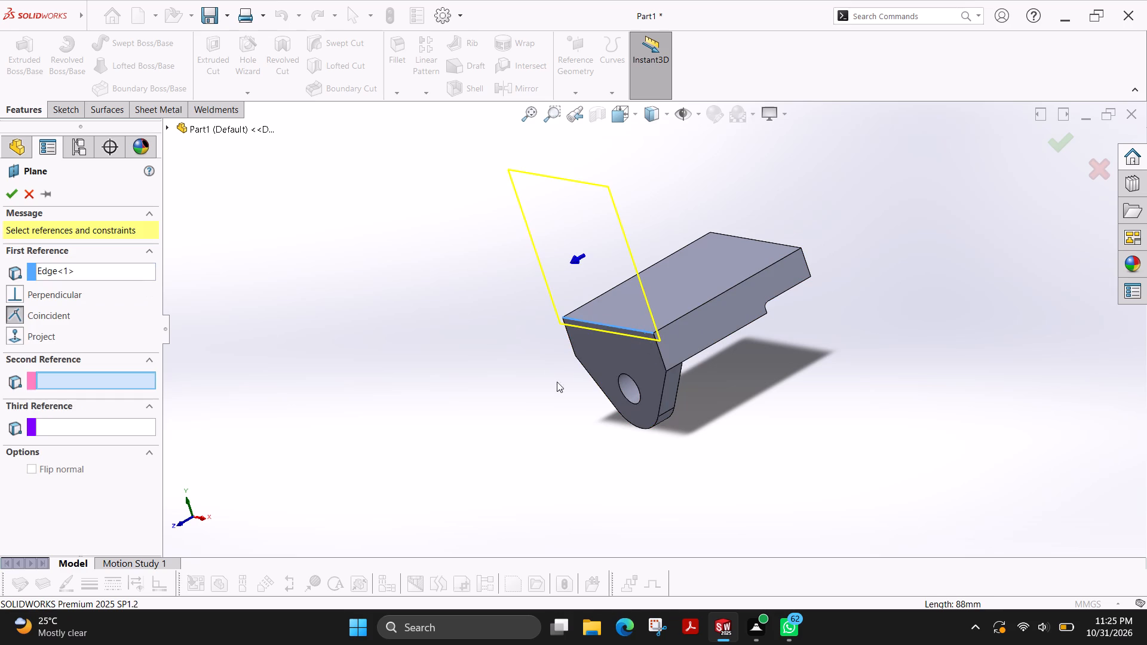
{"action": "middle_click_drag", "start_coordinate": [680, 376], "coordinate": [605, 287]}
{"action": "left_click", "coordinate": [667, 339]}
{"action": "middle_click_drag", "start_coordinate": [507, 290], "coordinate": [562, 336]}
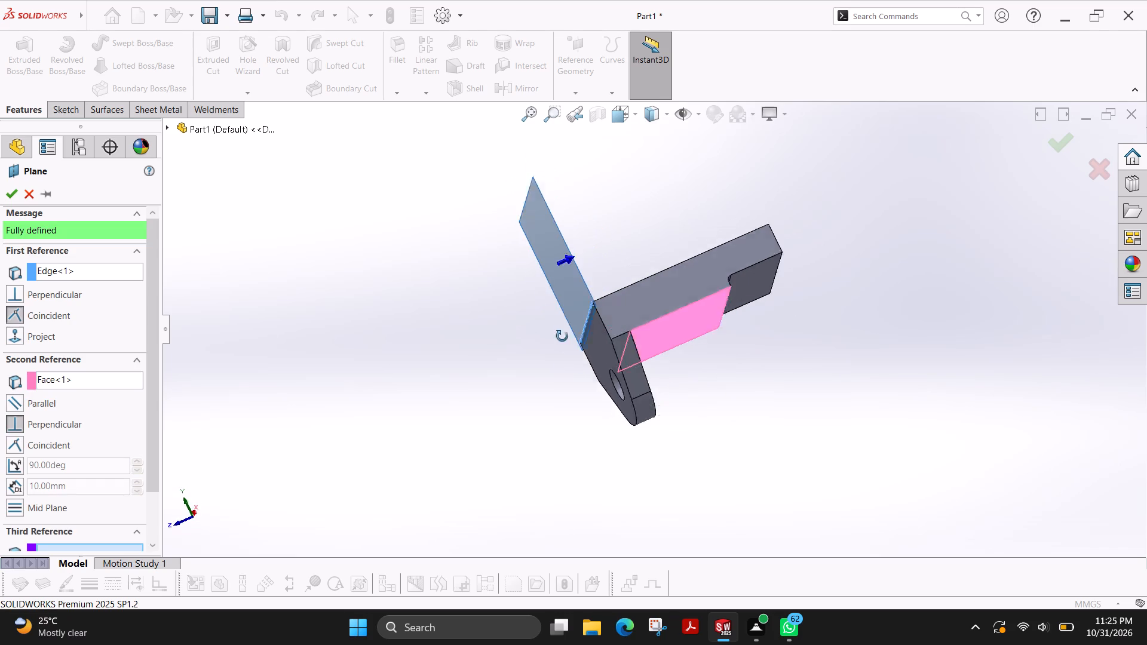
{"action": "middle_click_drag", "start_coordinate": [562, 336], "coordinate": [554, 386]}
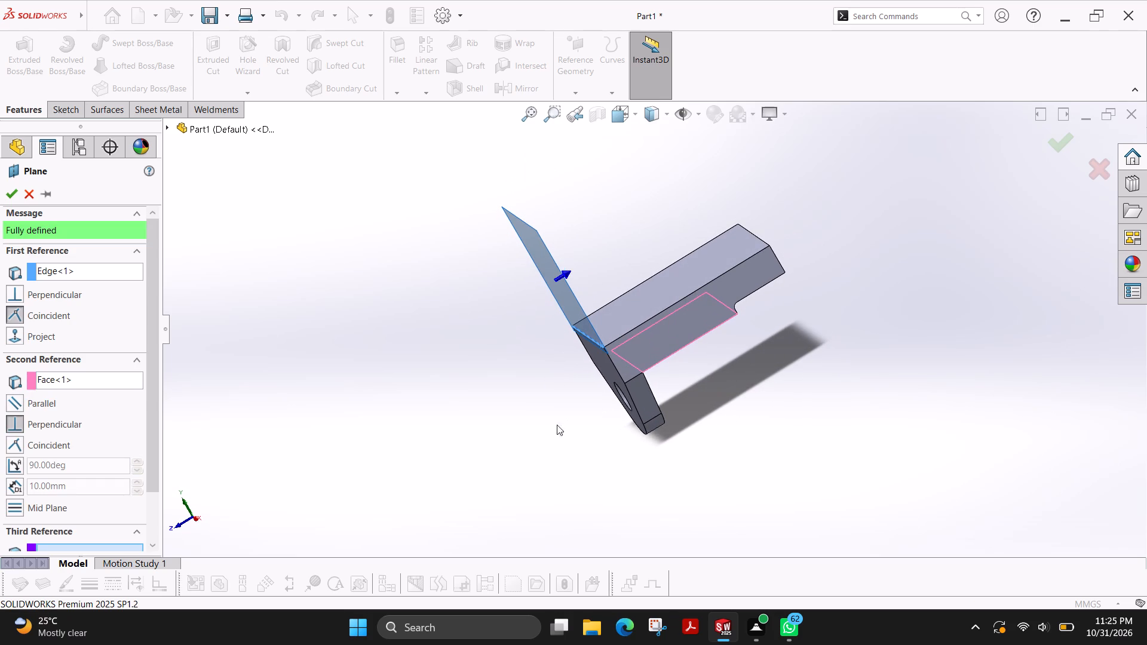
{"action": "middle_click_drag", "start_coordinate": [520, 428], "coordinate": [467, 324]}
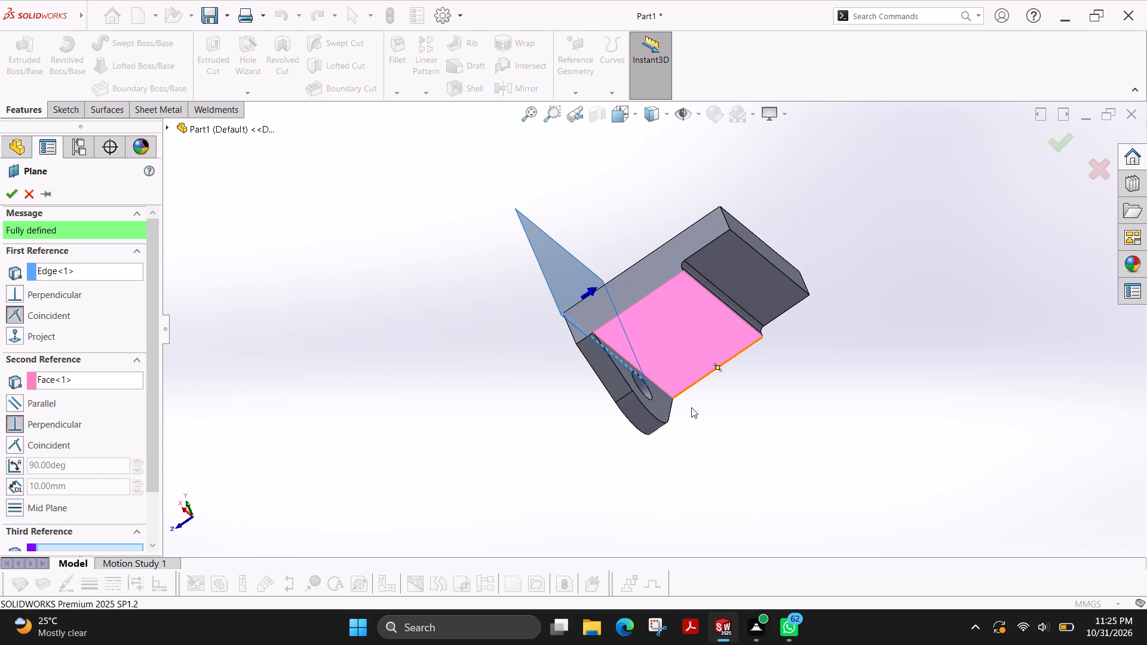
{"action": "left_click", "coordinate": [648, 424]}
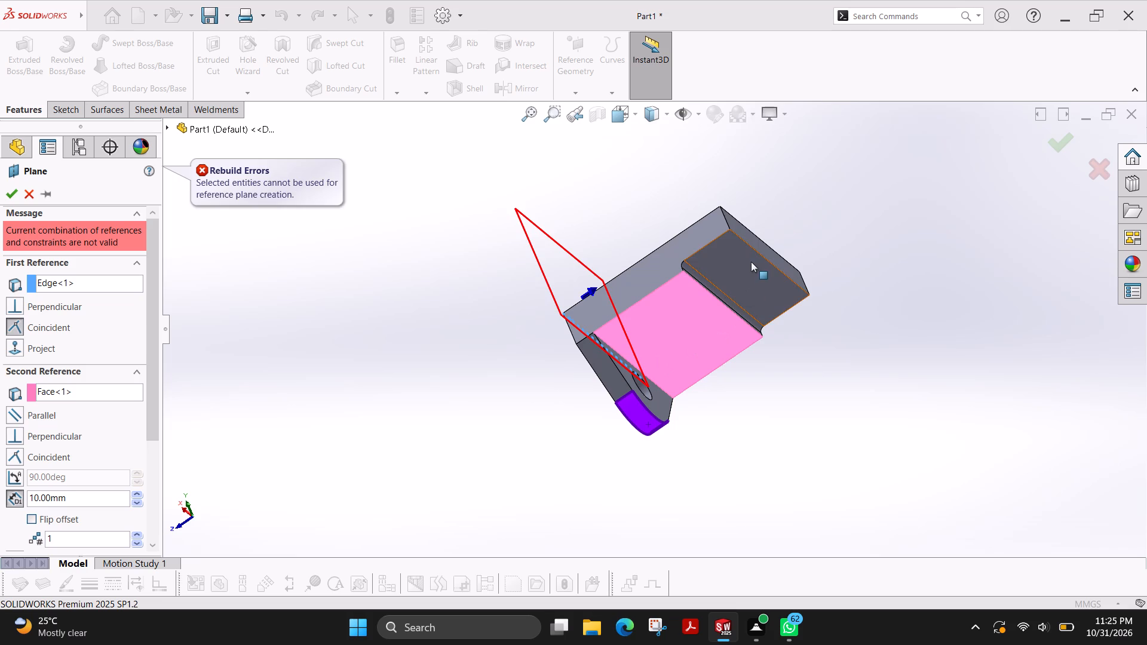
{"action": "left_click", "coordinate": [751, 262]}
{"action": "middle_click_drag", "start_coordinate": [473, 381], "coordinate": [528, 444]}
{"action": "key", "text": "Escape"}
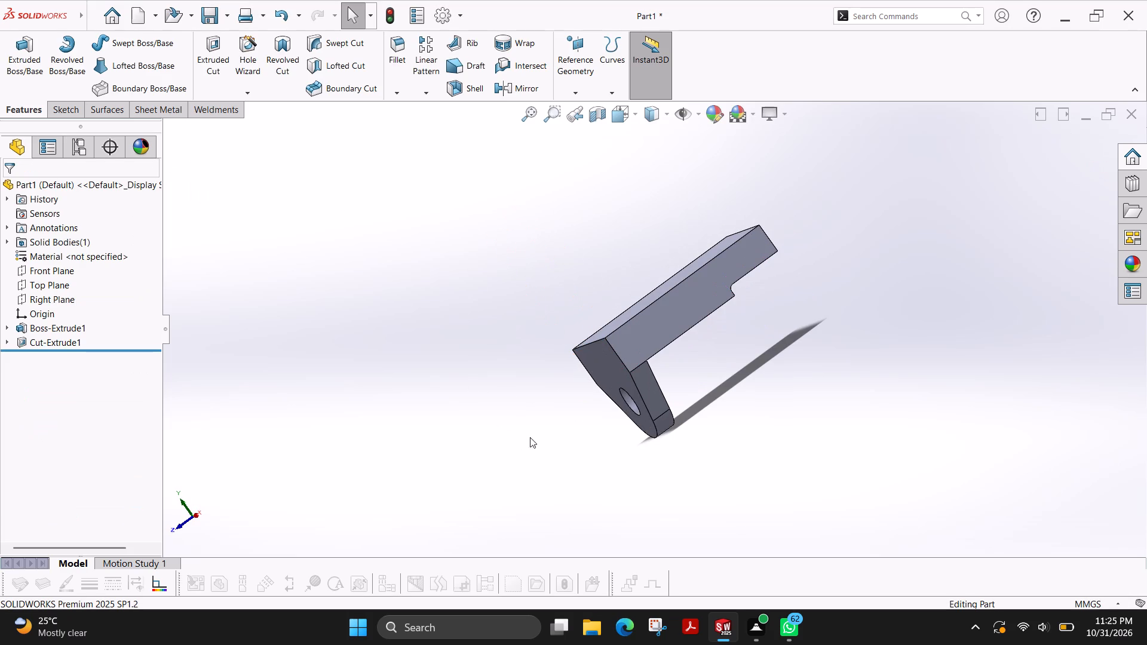
On the stepped side face, sketch a slanted line from the origin-end edge, near its lower corner, rising past the top edge toward the far end.
{"action": "left_click", "coordinate": [660, 315]}
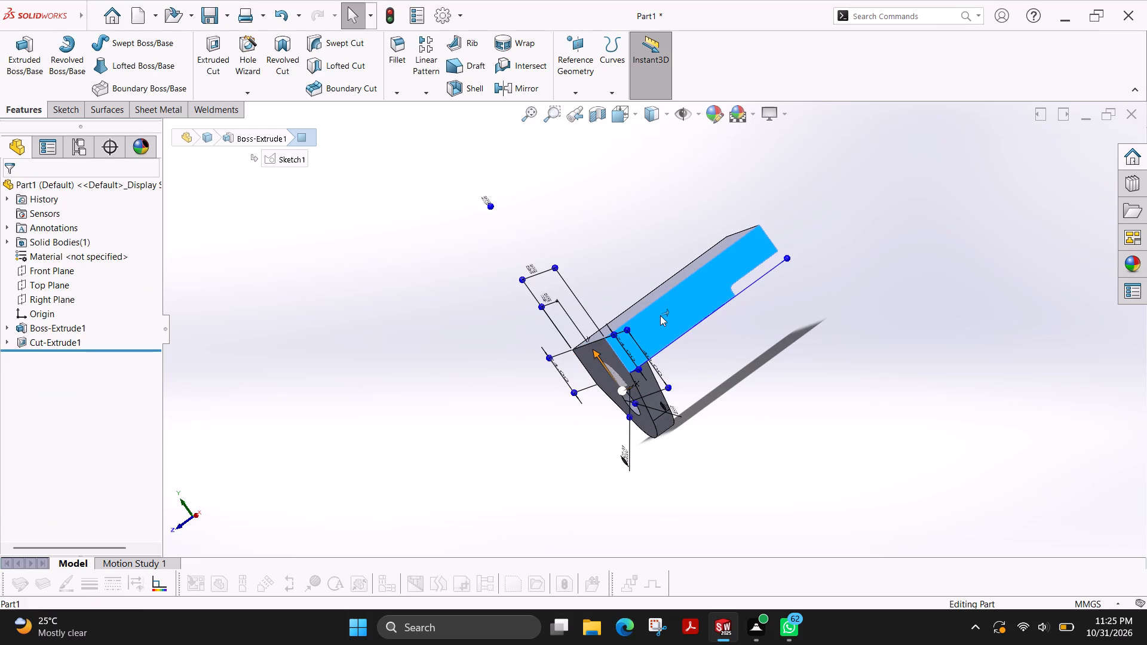
{"action": "left_click", "coordinate": [57, 114]}
{"action": "left_click", "coordinate": [26, 66]}
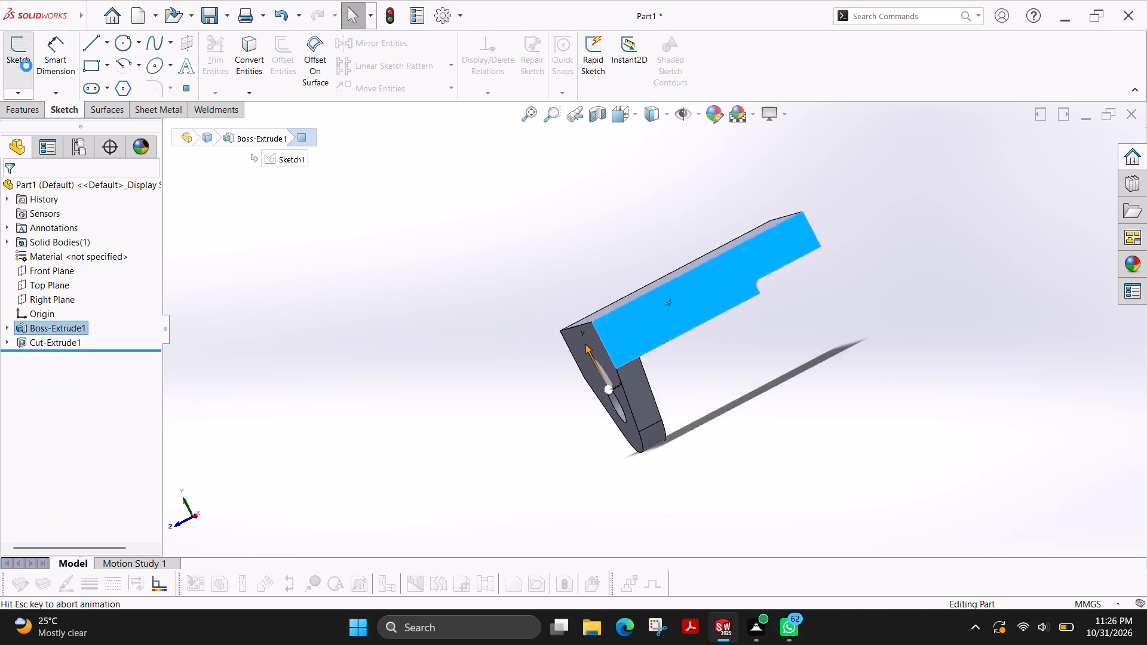
{"action": "left_click", "coordinate": [84, 48]}
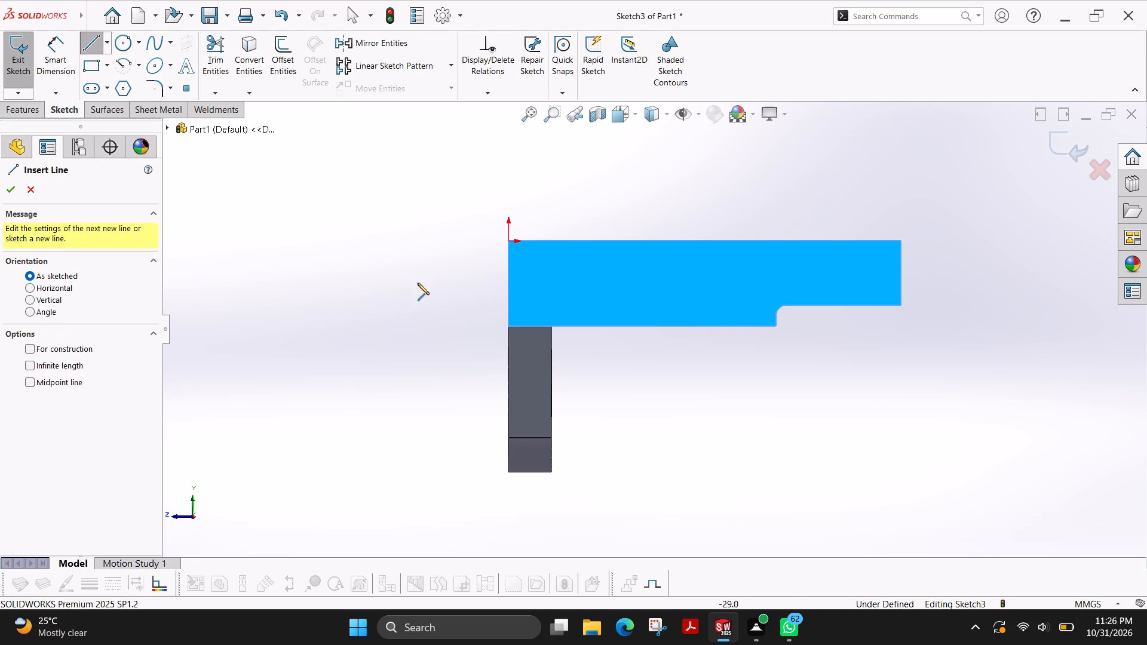
{"action": "left_click", "coordinate": [506, 311]}
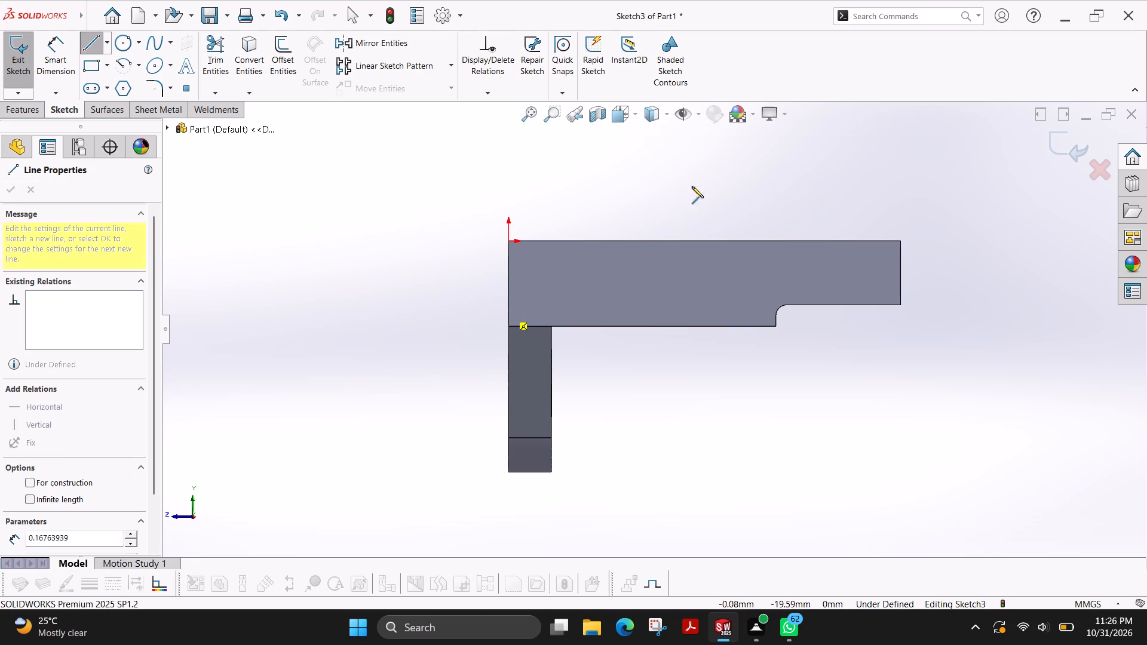
{"action": "left_click", "coordinate": [879, 155]}
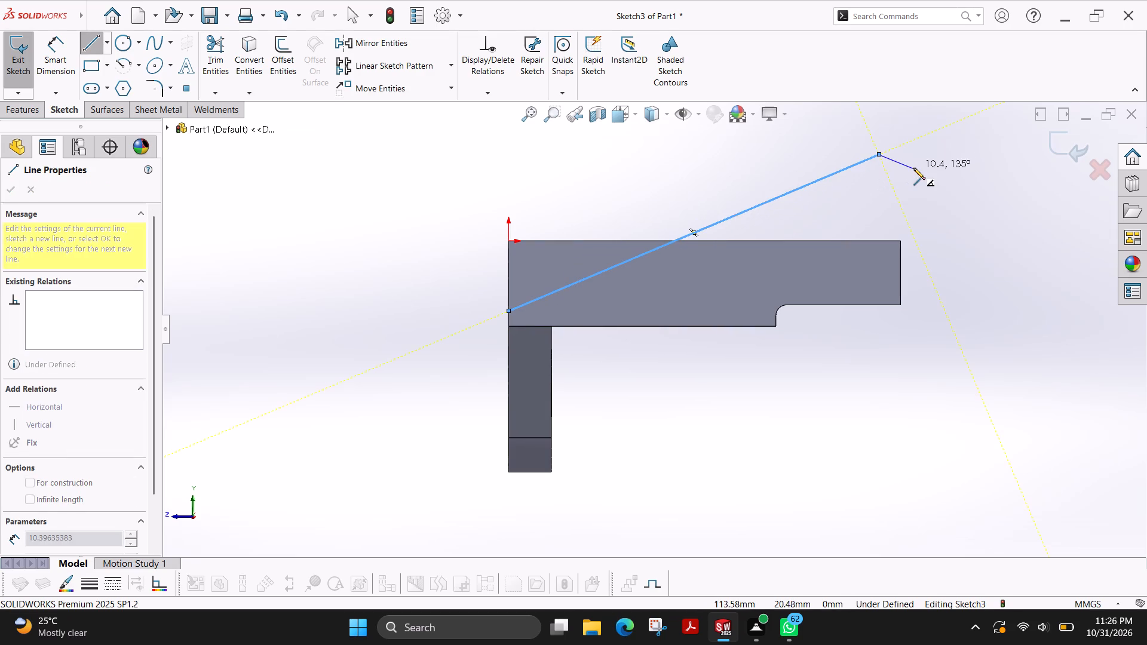
{"action": "key", "text": "Escape"}
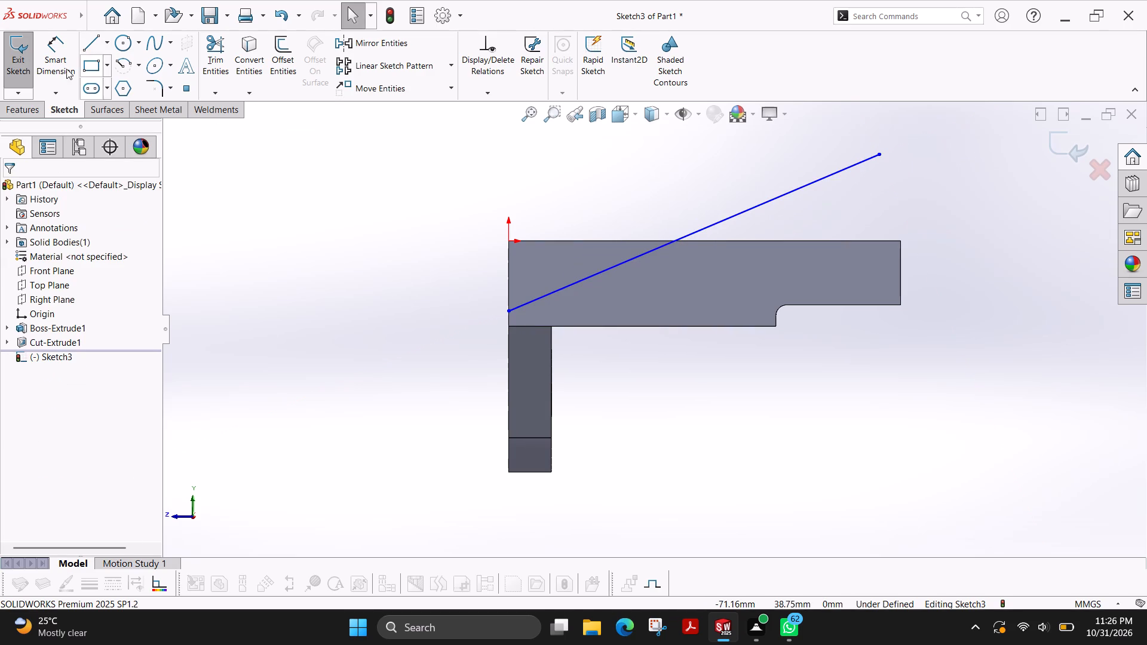
Dimension the angle between the slanted line and the body's top edge as 25°.
{"action": "left_click", "coordinate": [62, 67]}
{"action": "left_click", "coordinate": [812, 241]}
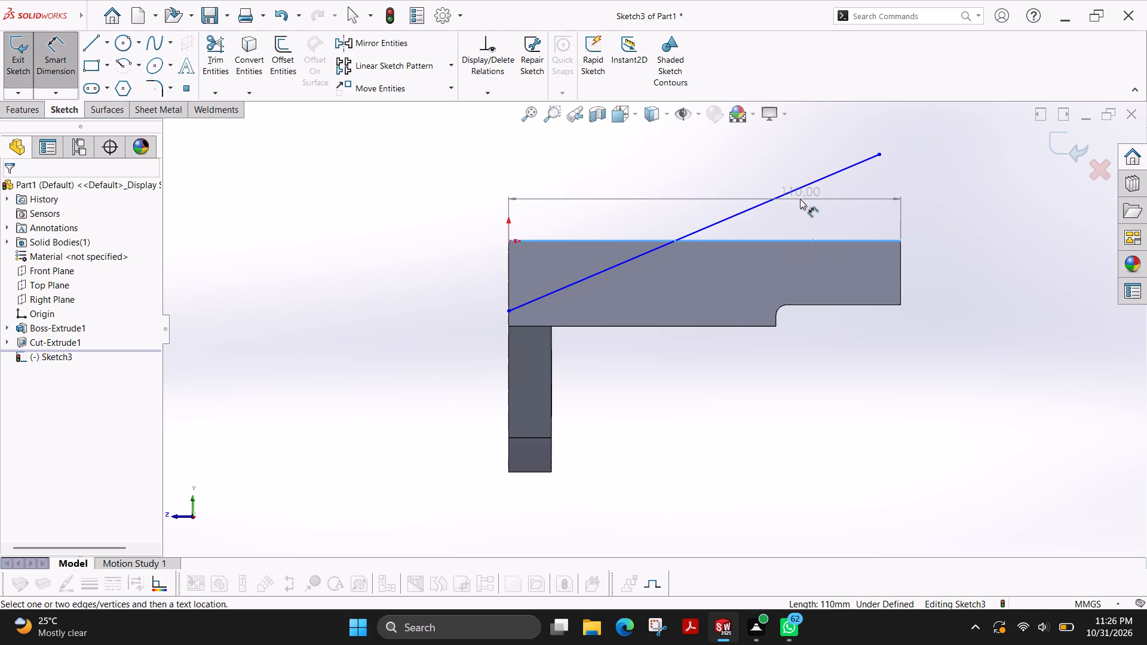
{"action": "left_click", "coordinate": [791, 193]}
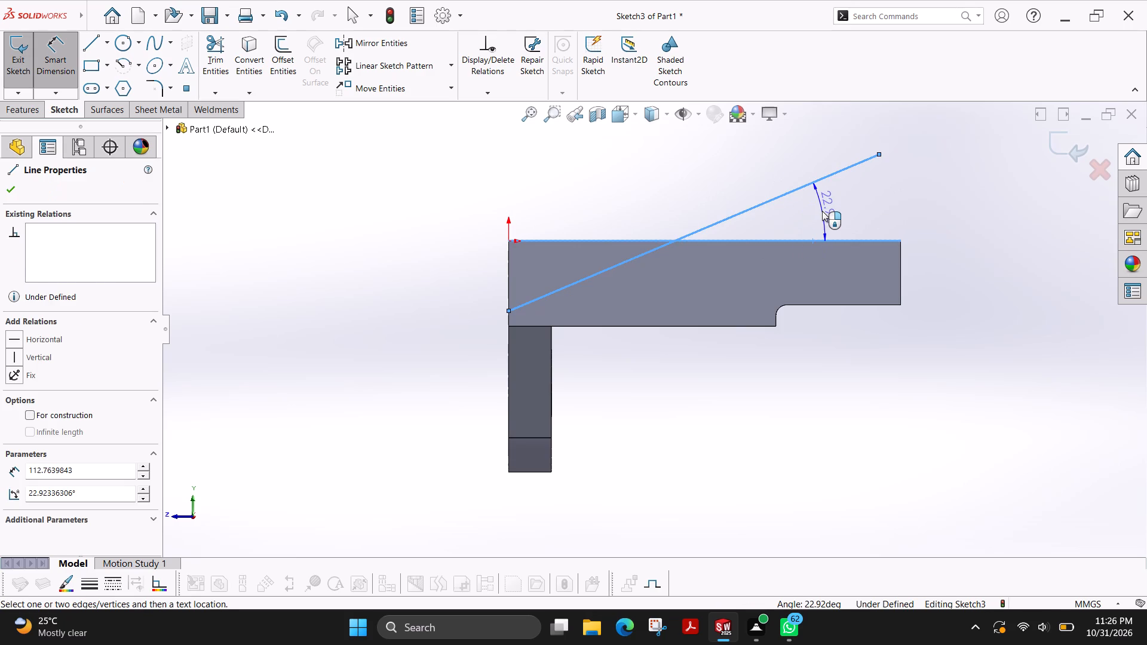
{"action": "left_click", "coordinate": [822, 211]}
{"action": "type", "text": "25"}
{"action": "key", "text": "Return"}
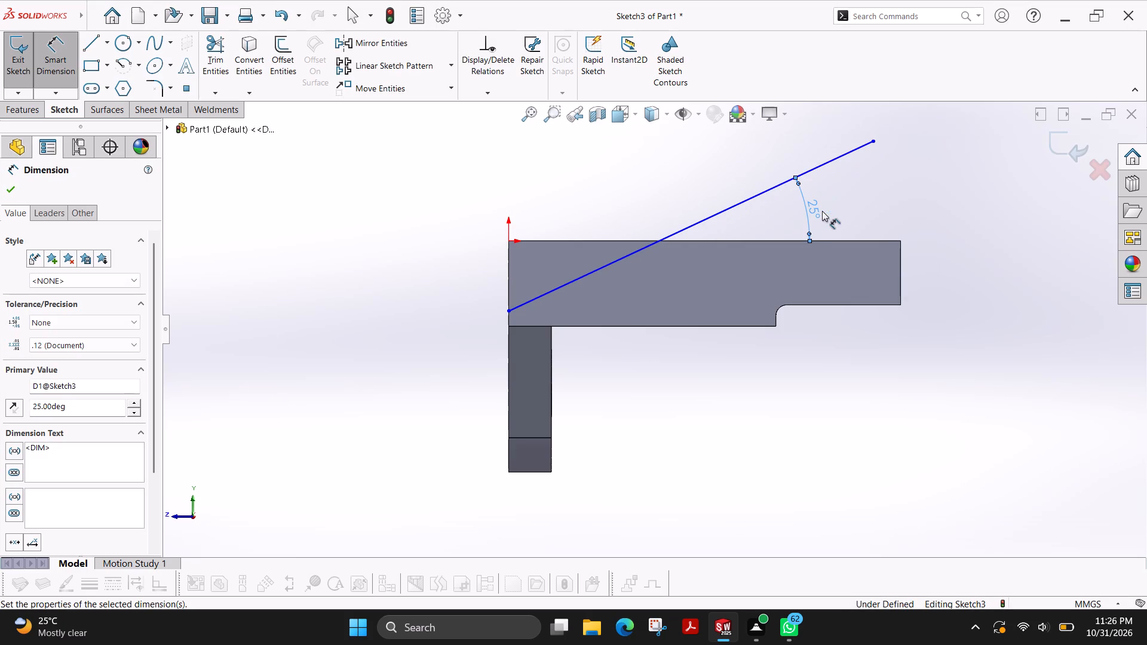
Dimension the perpendicular distance from the origin corner to the slanted line as 23 mm and exit the sketch.
{"action": "left_click", "coordinate": [508, 241]}
{"action": "left_click", "coordinate": [550, 288]}
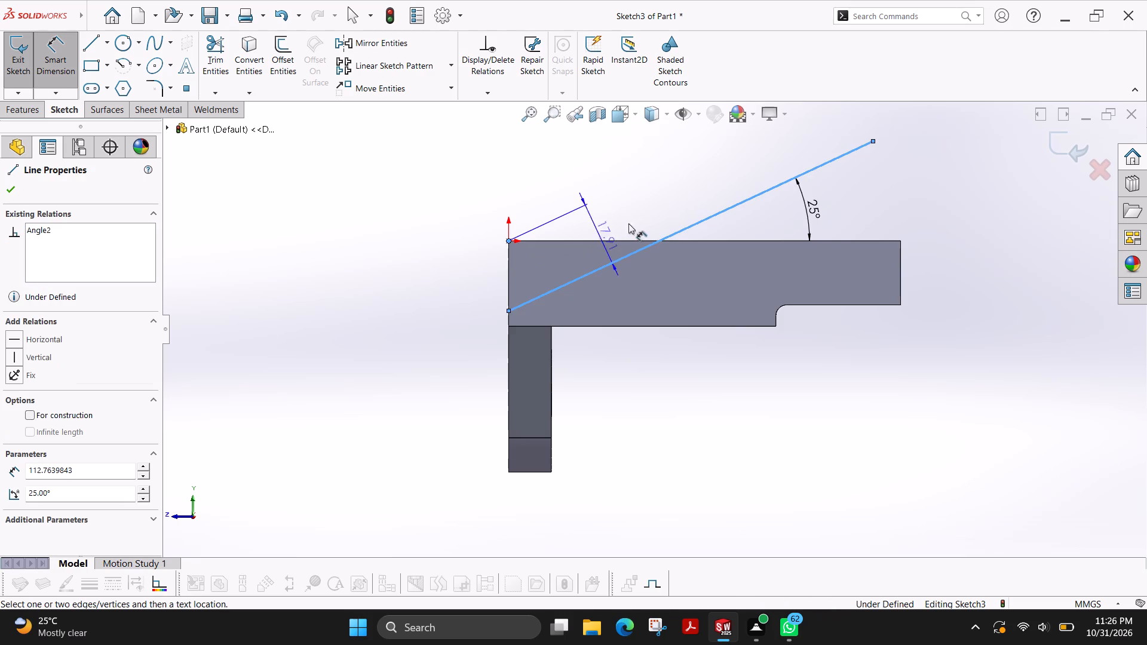
{"action": "left_click", "coordinate": [654, 204]}
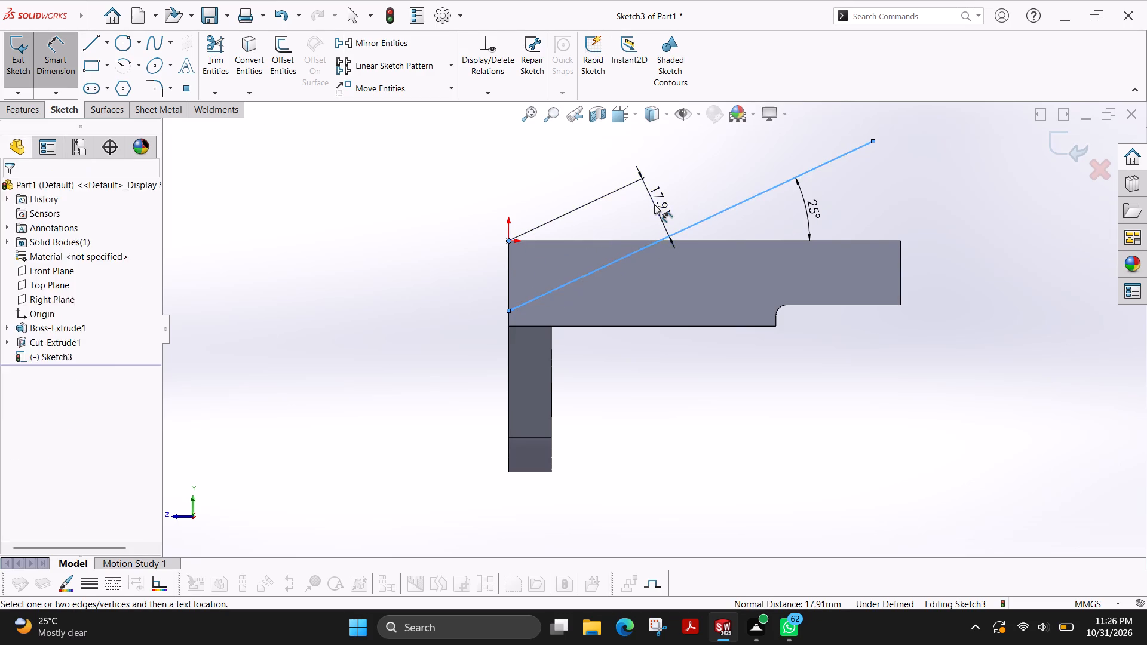
{"action": "type", "text": "23"}
{"action": "key", "text": "Return"}
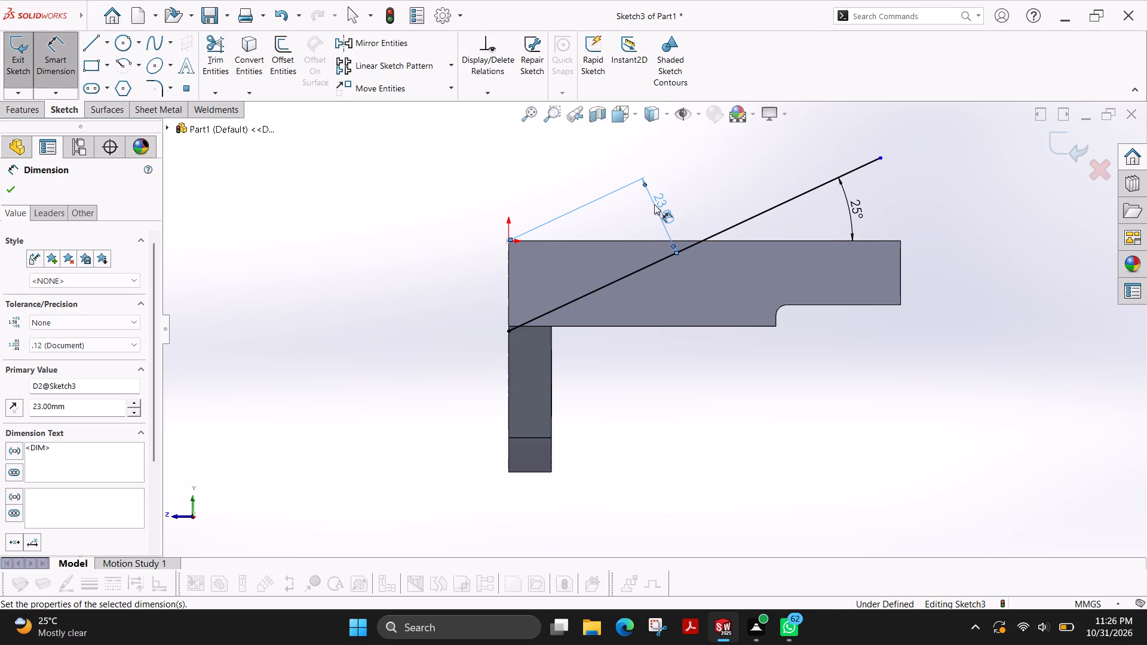
{"action": "left_click", "coordinate": [14, 188]}
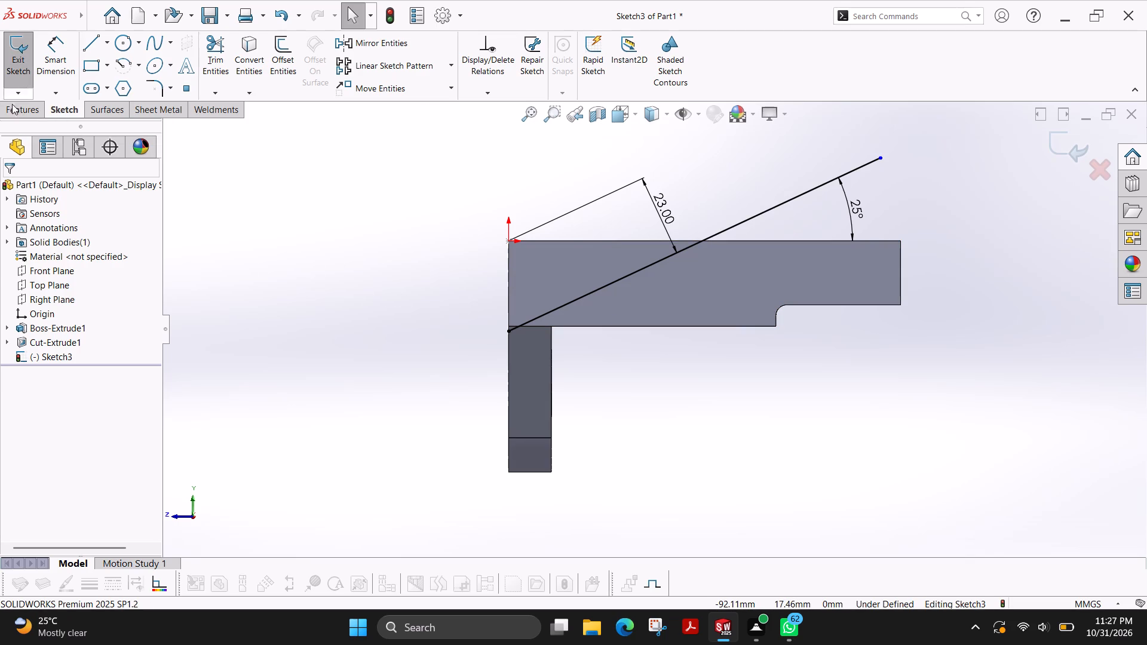
{"action": "left_click", "coordinate": [19, 75]}
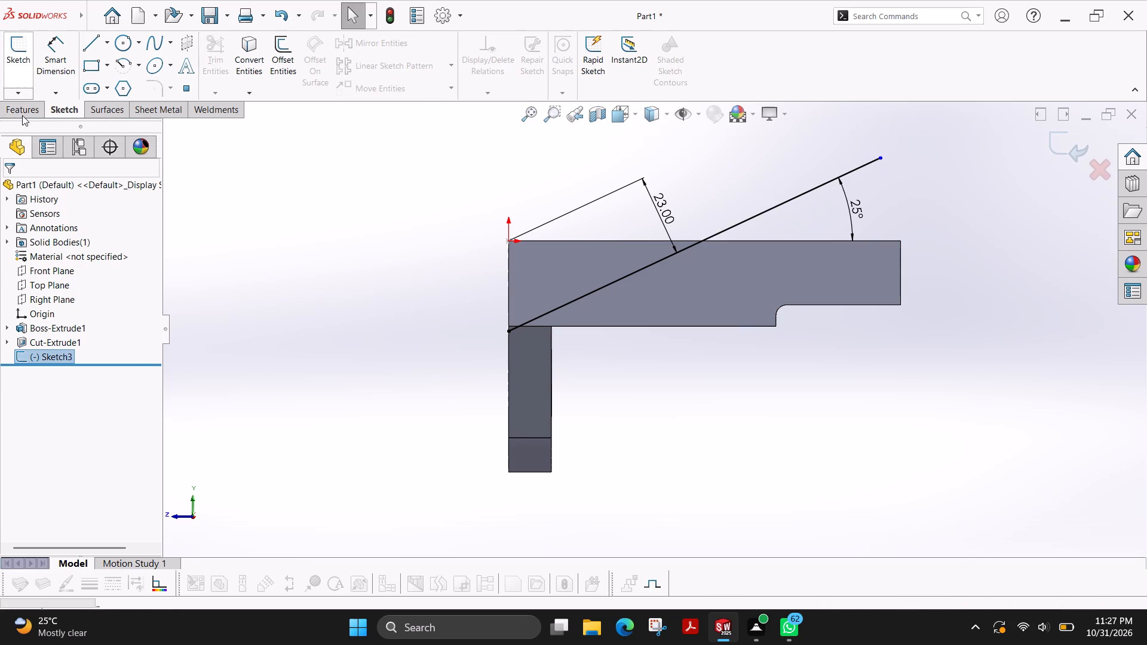
Create a reference plane perpendicular to the slanted sketch line and coincident with the top edge of the body's origin-end face.
{"action": "left_click", "coordinate": [23, 106]}
{"action": "left_click", "coordinate": [572, 94]}
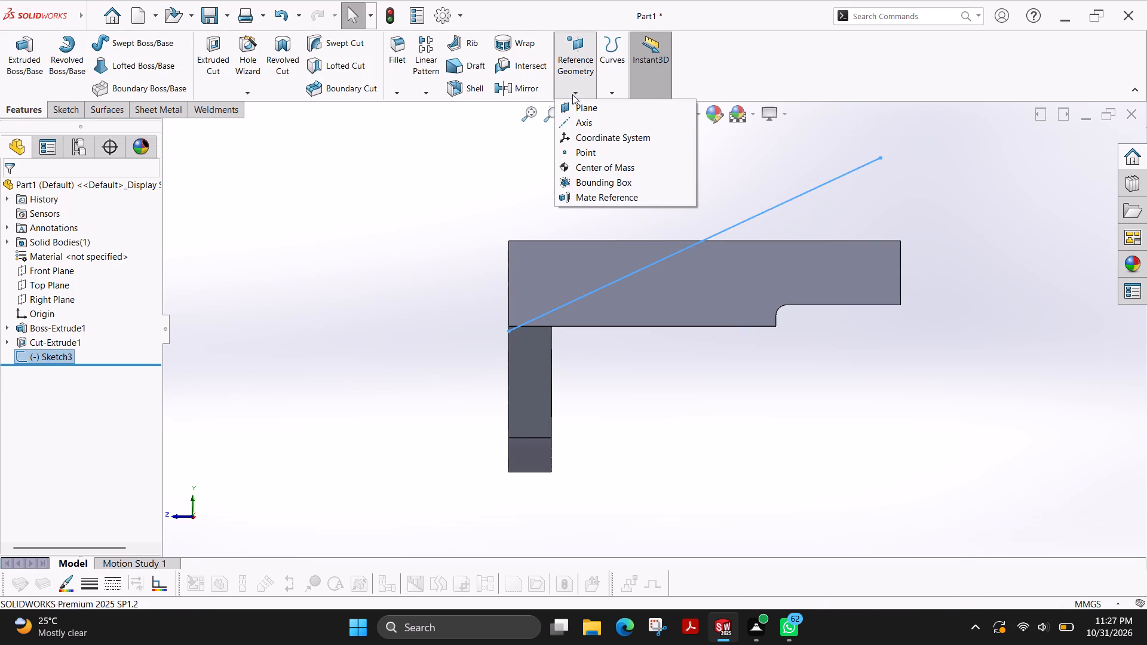
{"action": "left_click", "coordinate": [581, 106]}
{"action": "middle_click_drag", "start_coordinate": [444, 274], "coordinate": [468, 357]}
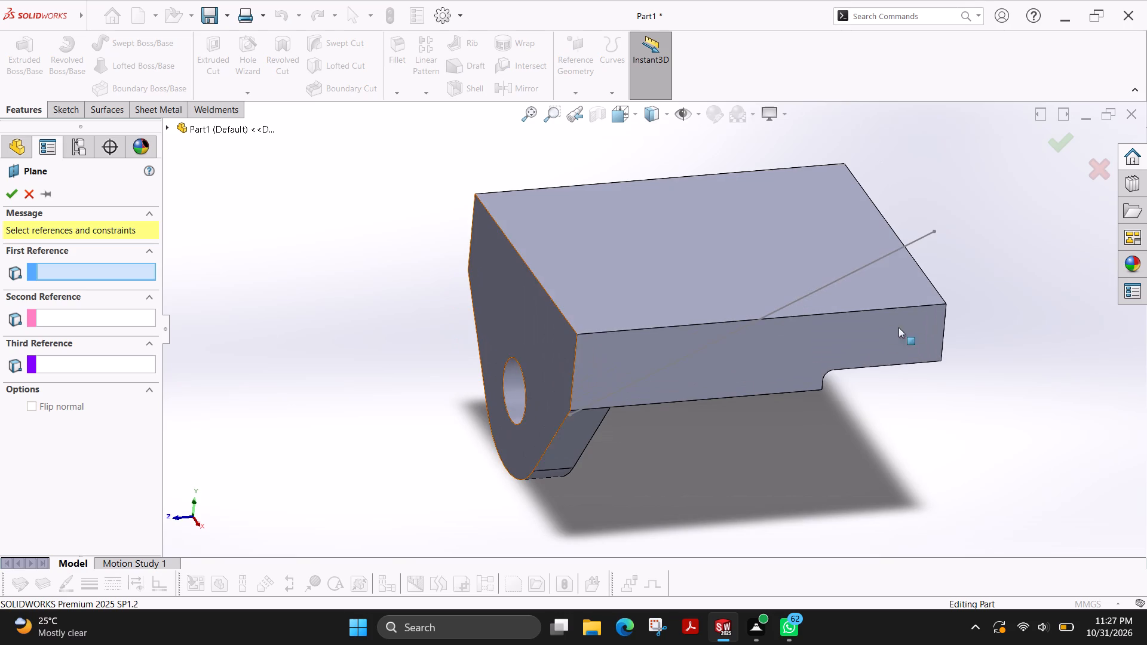
{"action": "left_click", "coordinate": [876, 260]}
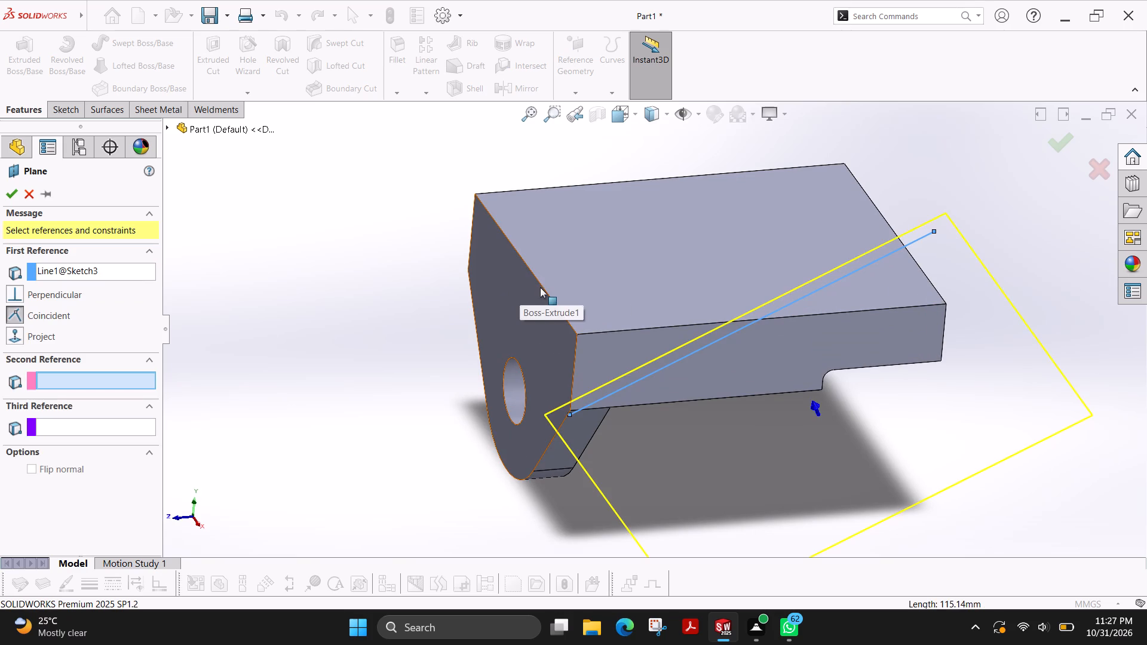
{"action": "left_click", "coordinate": [544, 287]}
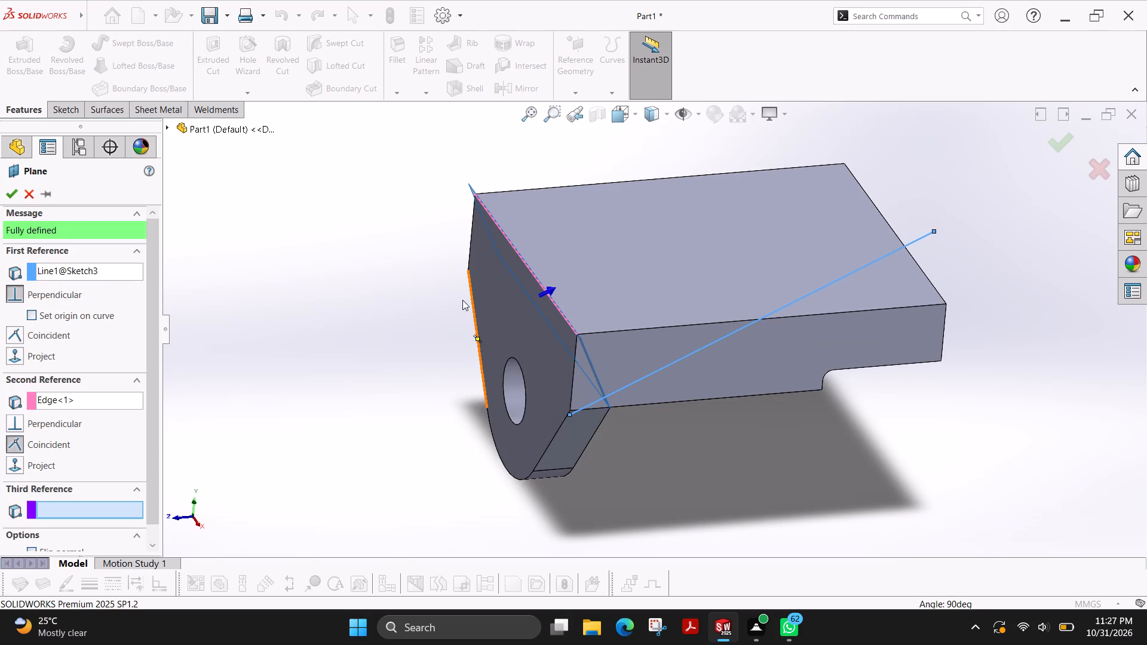
{"action": "middle_click_drag", "start_coordinate": [446, 322], "coordinate": [415, 283]}
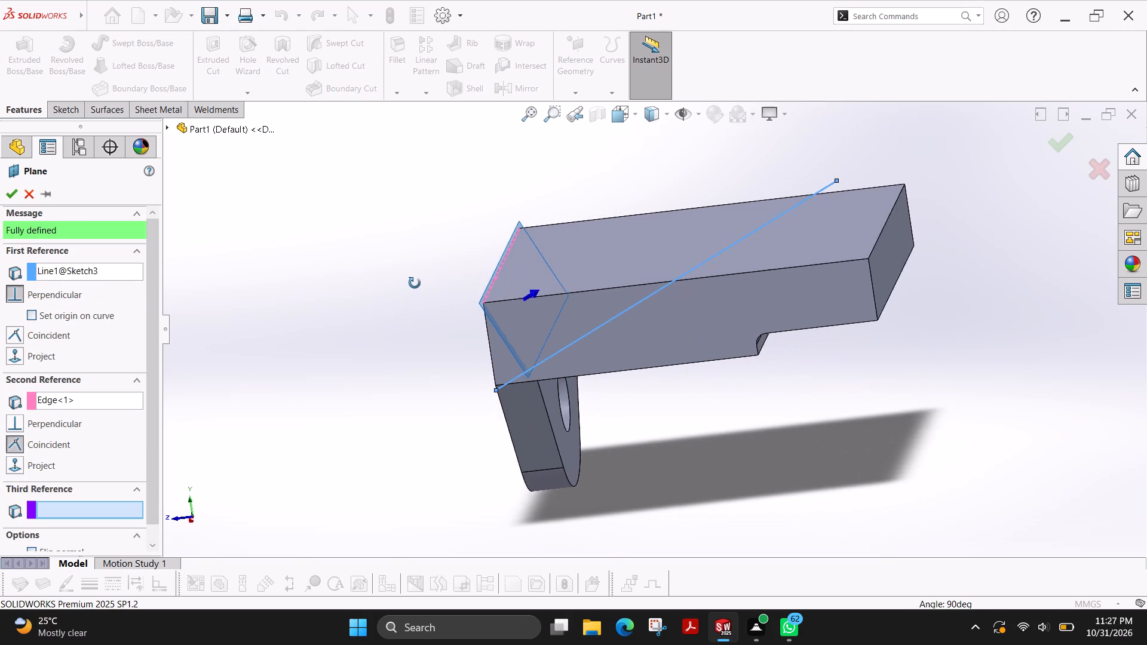
{"action": "middle_click_drag", "start_coordinate": [415, 283], "coordinate": [422, 284]}
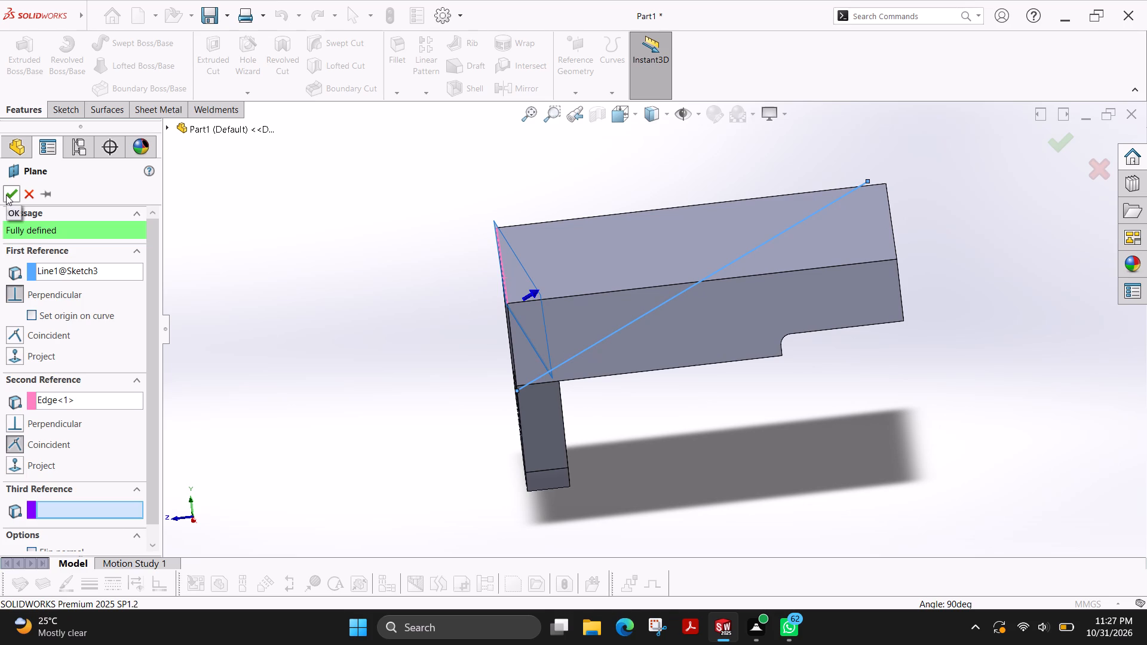
{"action": "left_click", "coordinate": [6, 195]}
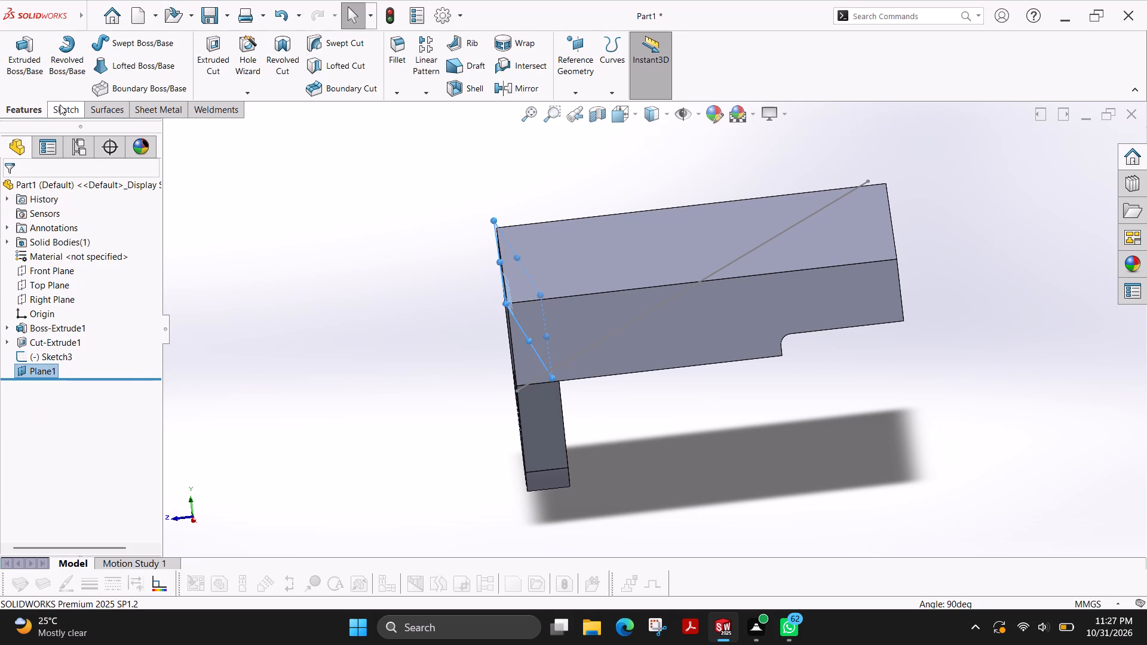
On the new reference plane, sketch a circle centred on the origin and dimension its diameter as 46 mm.
{"action": "left_click", "coordinate": [60, 105]}
{"action": "left_click", "coordinate": [12, 57]}
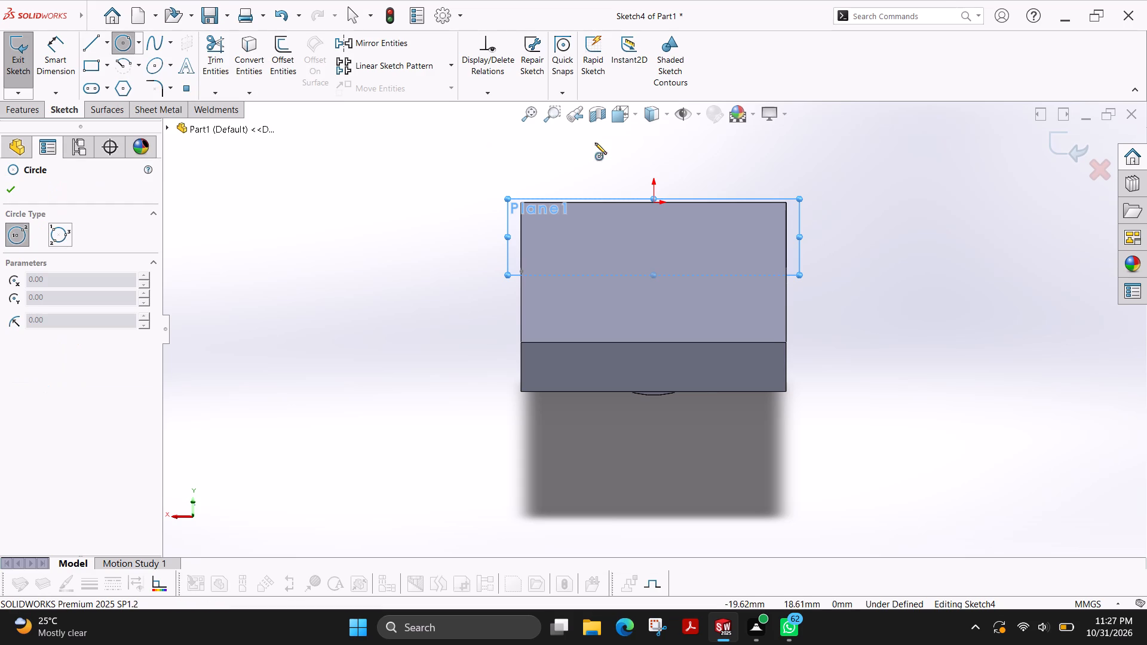
{"action": "left_click", "coordinate": [654, 202]}
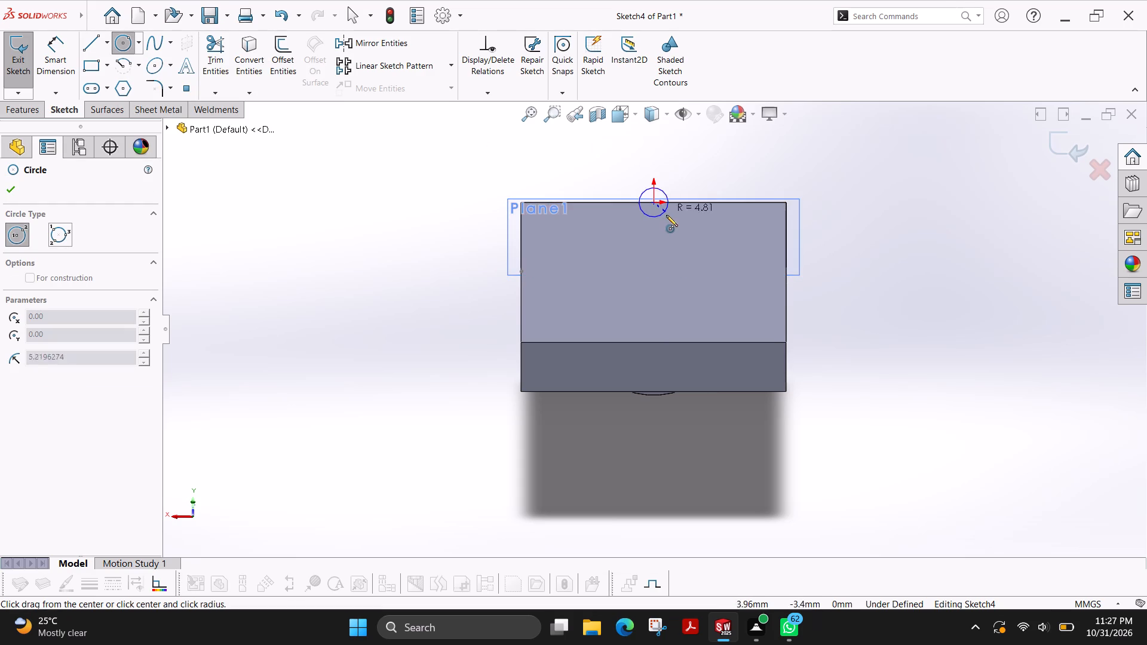
{"action": "left_click", "coordinate": [709, 245]}
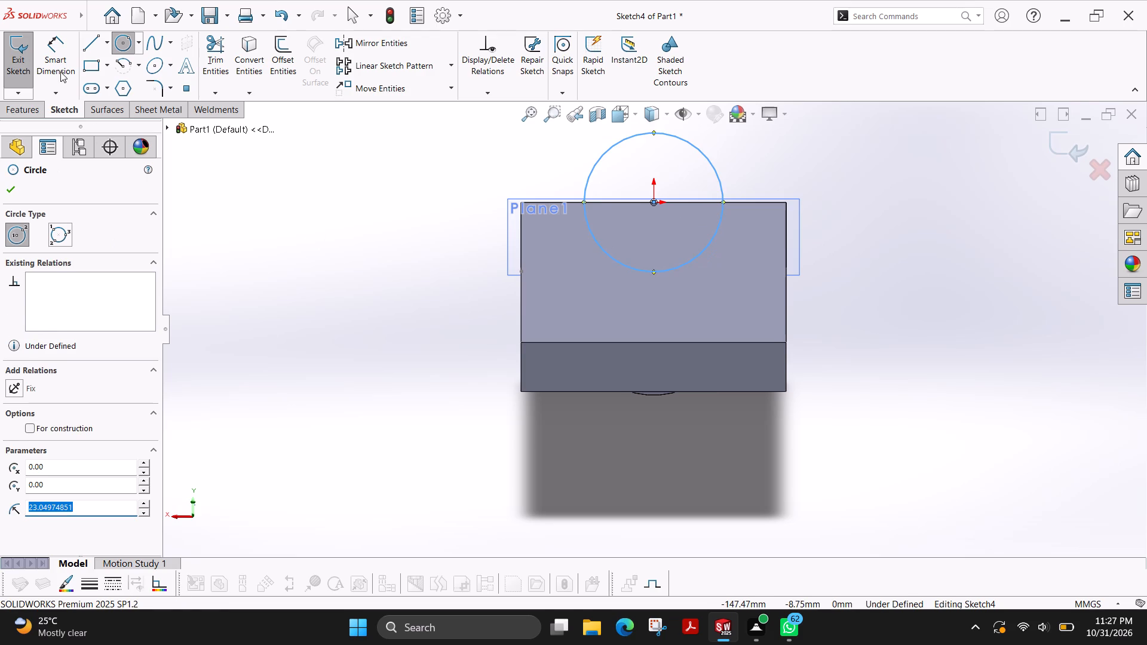
{"action": "left_click", "coordinate": [60, 72]}
{"action": "left_click", "coordinate": [719, 184]}
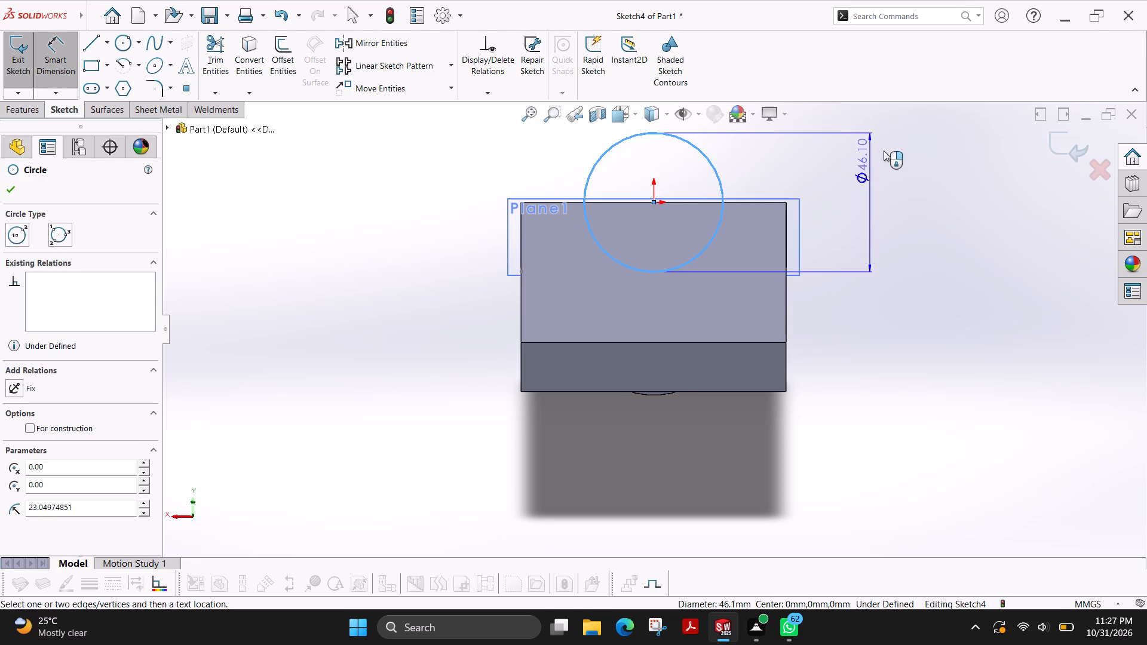
{"action": "left_click", "coordinate": [922, 314]}
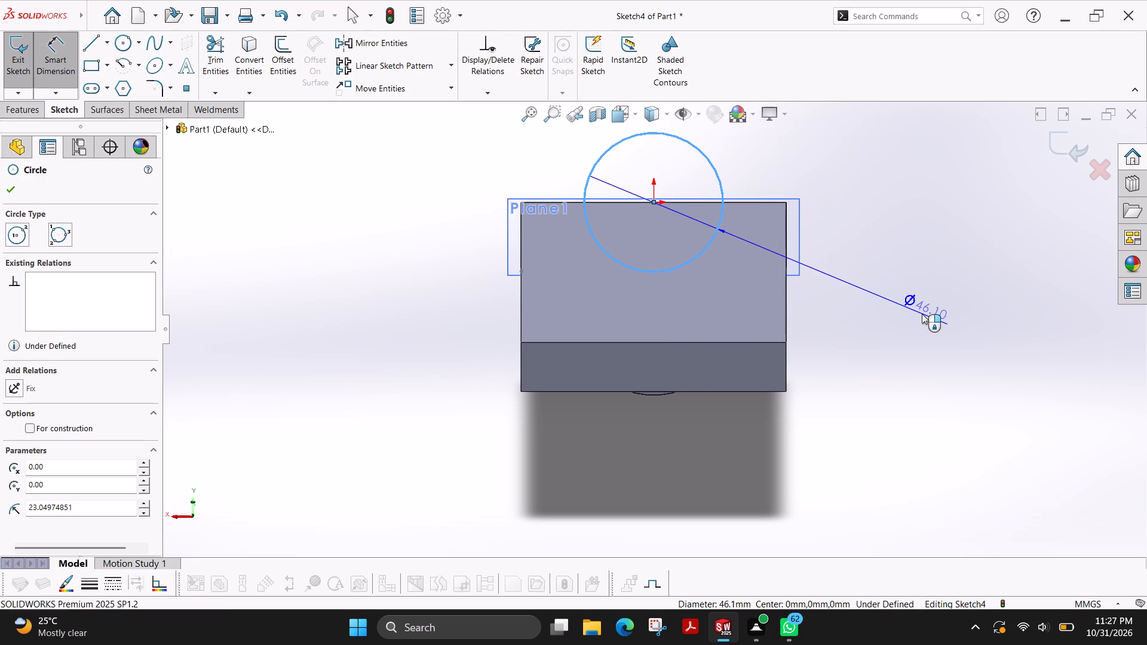
{"action": "type", "text": "23+23"}
{"action": "key", "text": "Return"}
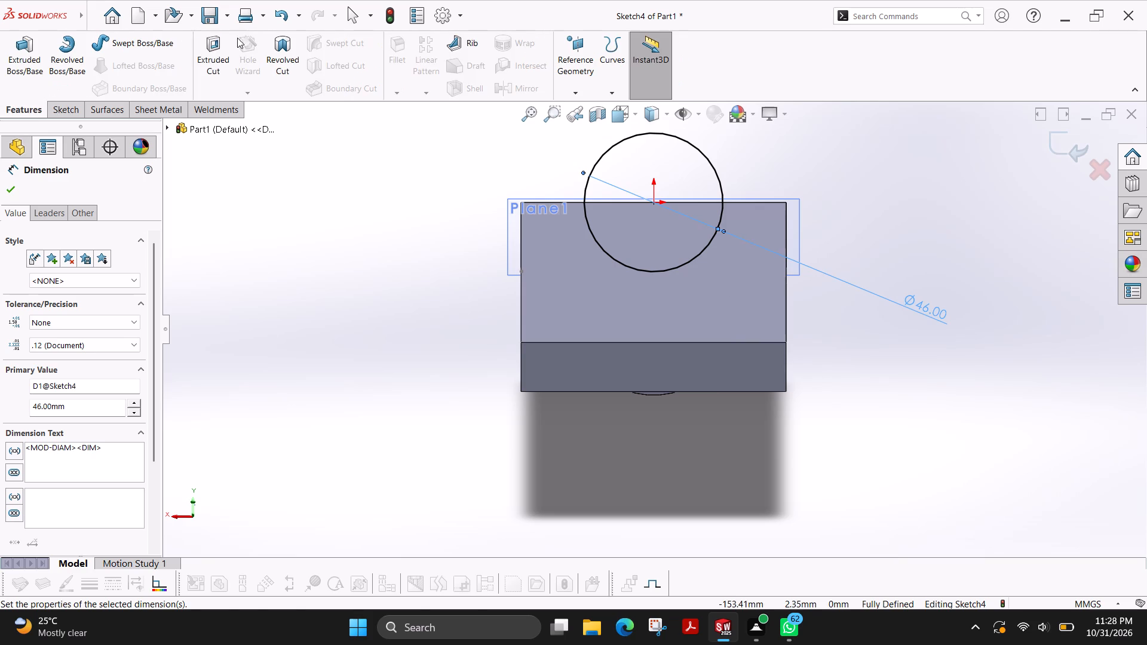
Cut-extrude the circle through the body with a Mid Plane end condition and 110 mm depth.
{"action": "left_click", "coordinate": [219, 68]}
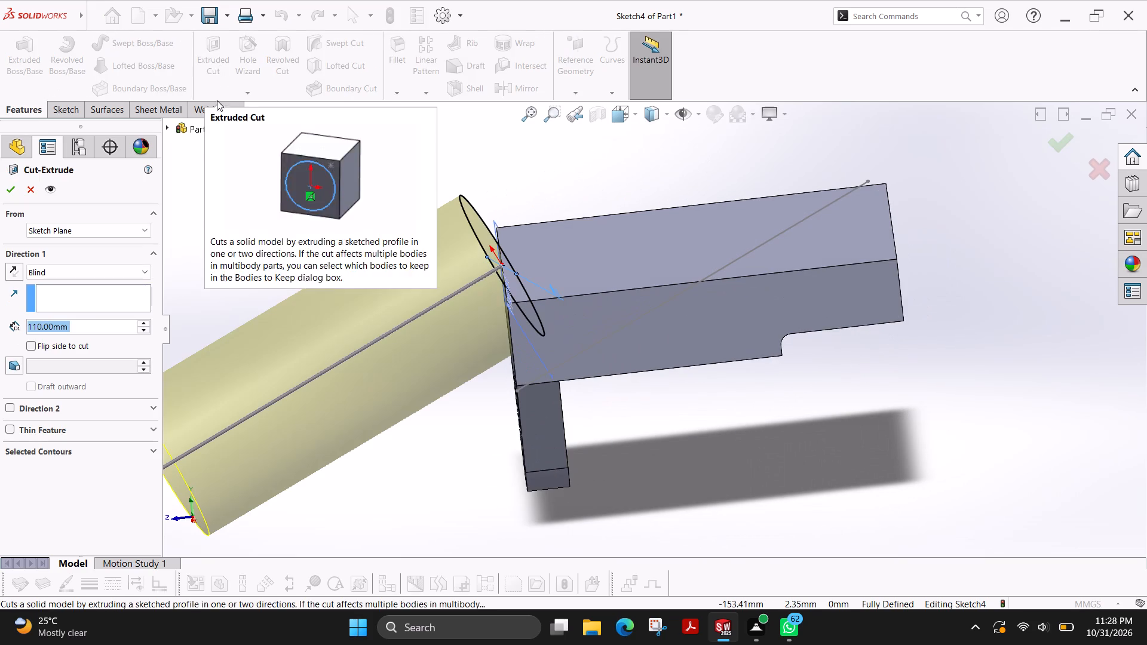
{"action": "left_click", "coordinate": [94, 267]}
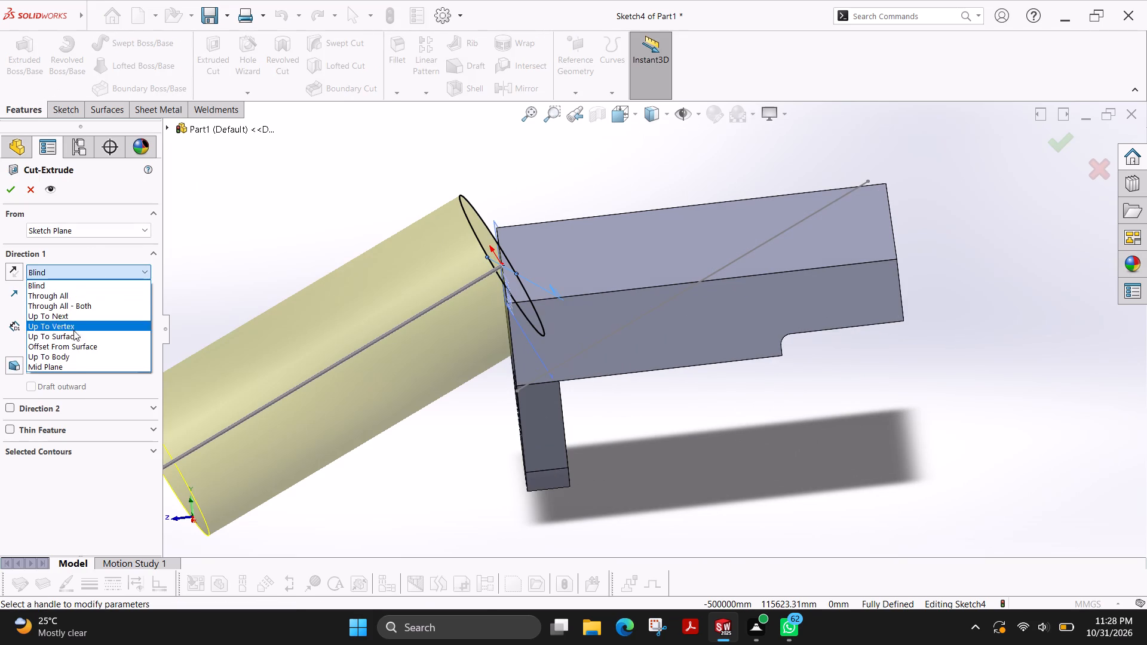
{"action": "left_click", "coordinate": [72, 366]}
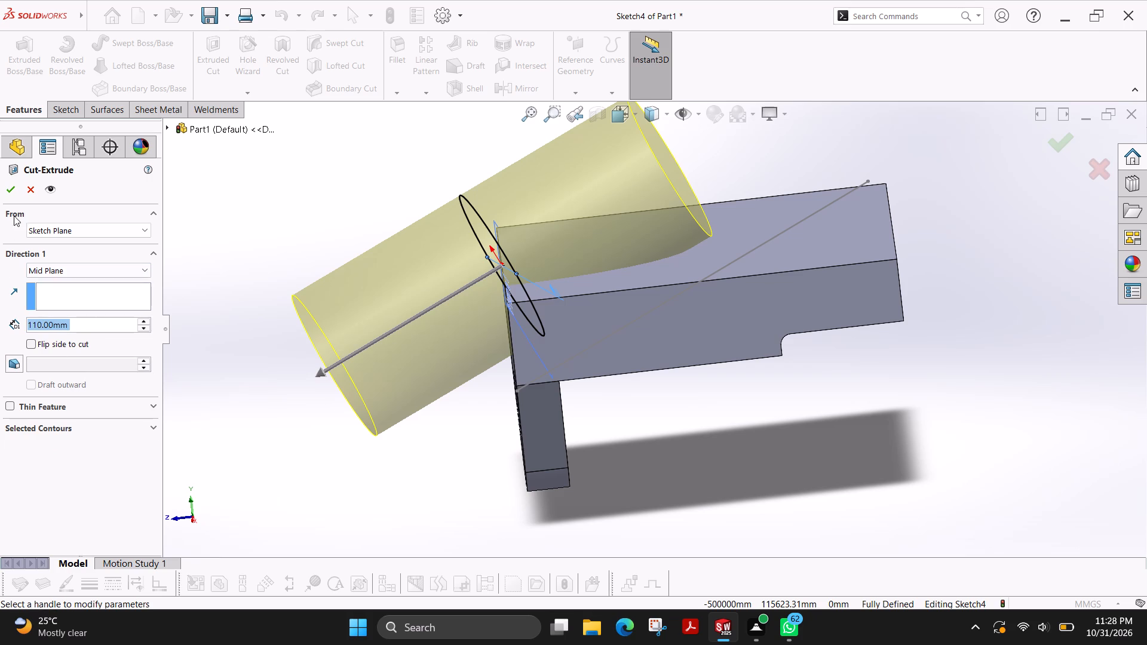
{"action": "left_click", "coordinate": [10, 195]}
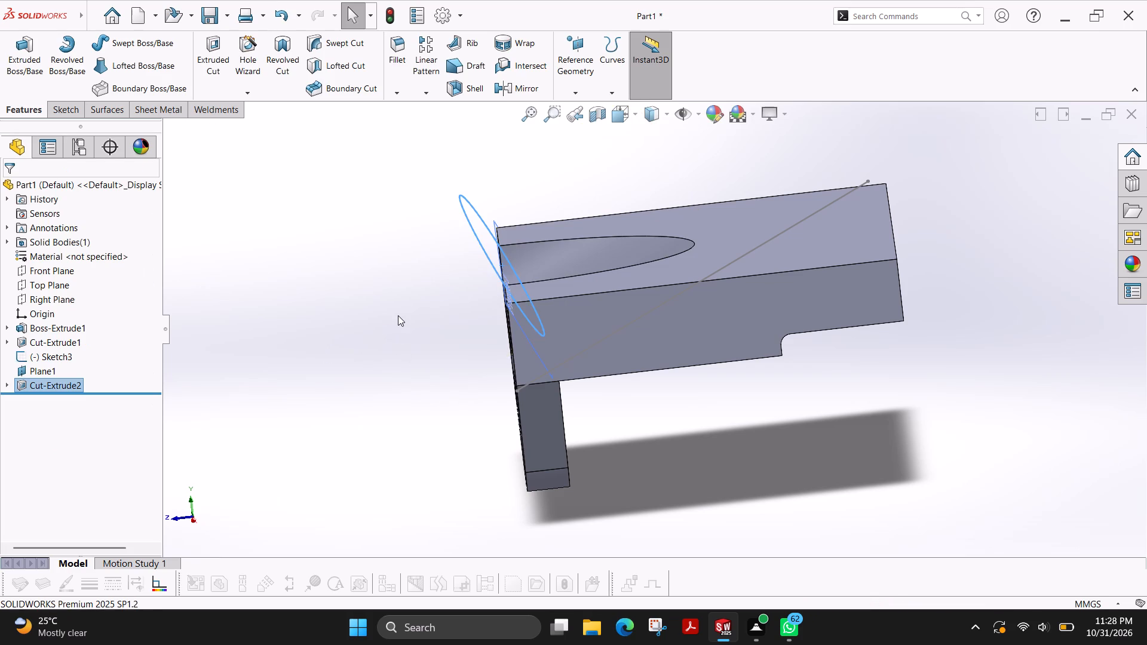
{"action": "key", "text": "Escape"}
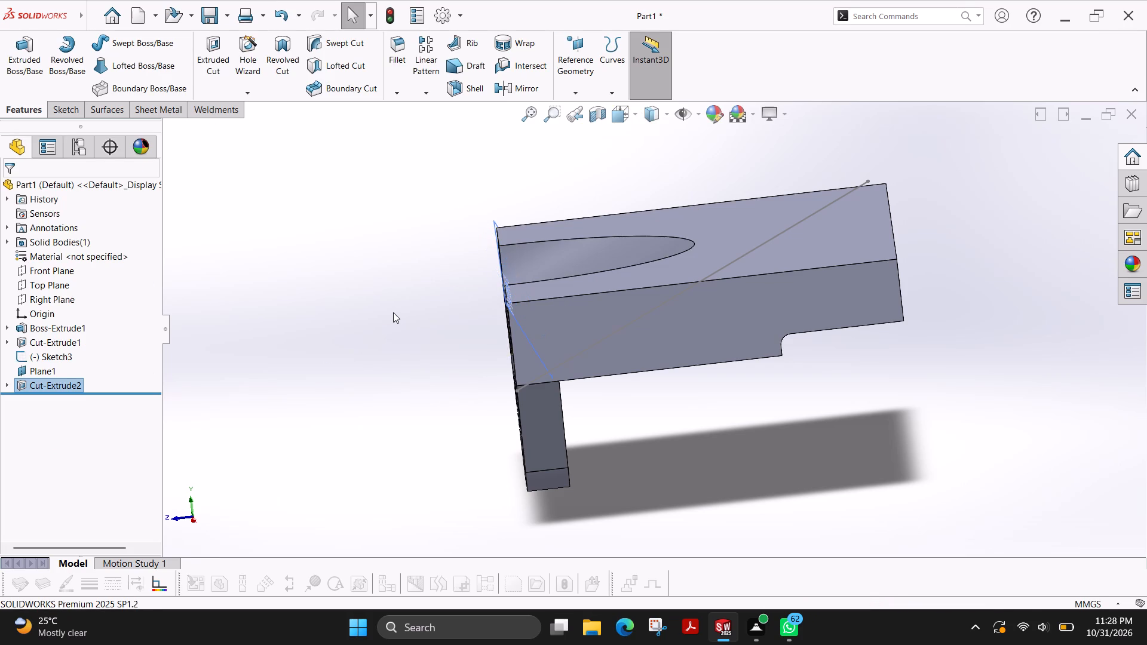
Start a sketch on the body's top face and draw four circles in a rectangular pattern, radii about 4 to 4.7 mm, beyond the curved cut.
{"action": "middle_click_drag", "start_coordinate": [393, 312], "coordinate": [434, 318]}
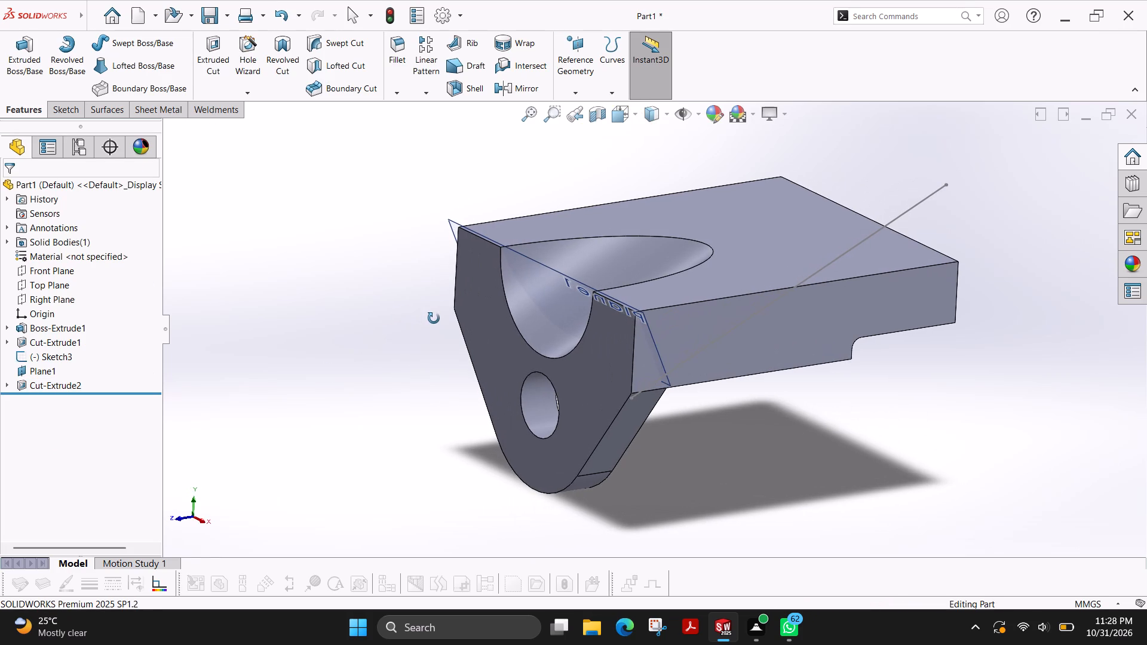
{"action": "middle_click_drag", "start_coordinate": [434, 318], "coordinate": [436, 338]}
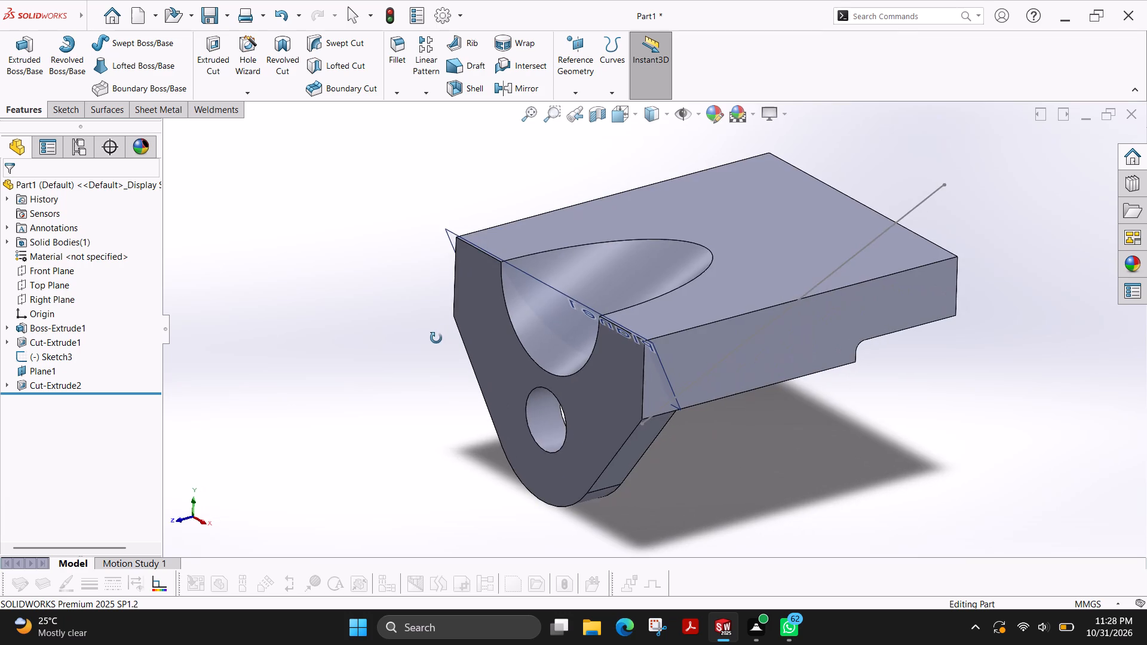
{"action": "middle_click_drag", "start_coordinate": [436, 338], "coordinate": [433, 375]}
{"action": "left_click", "coordinate": [691, 199]}
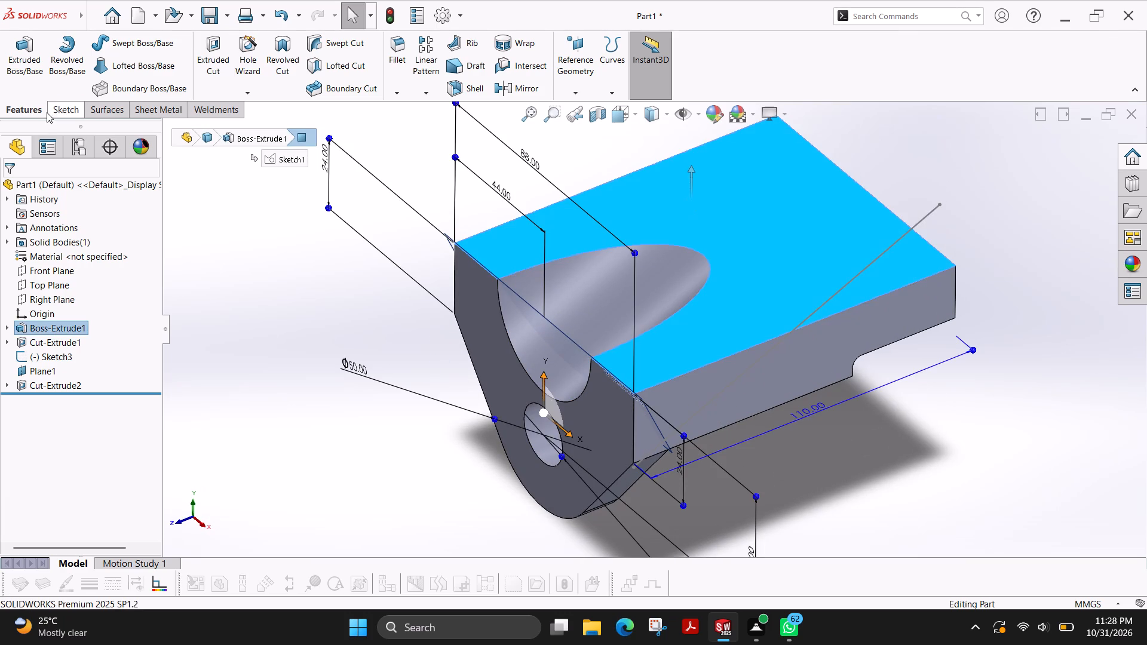
{"action": "left_click", "coordinate": [57, 110]}
{"action": "left_click", "coordinate": [13, 52]}
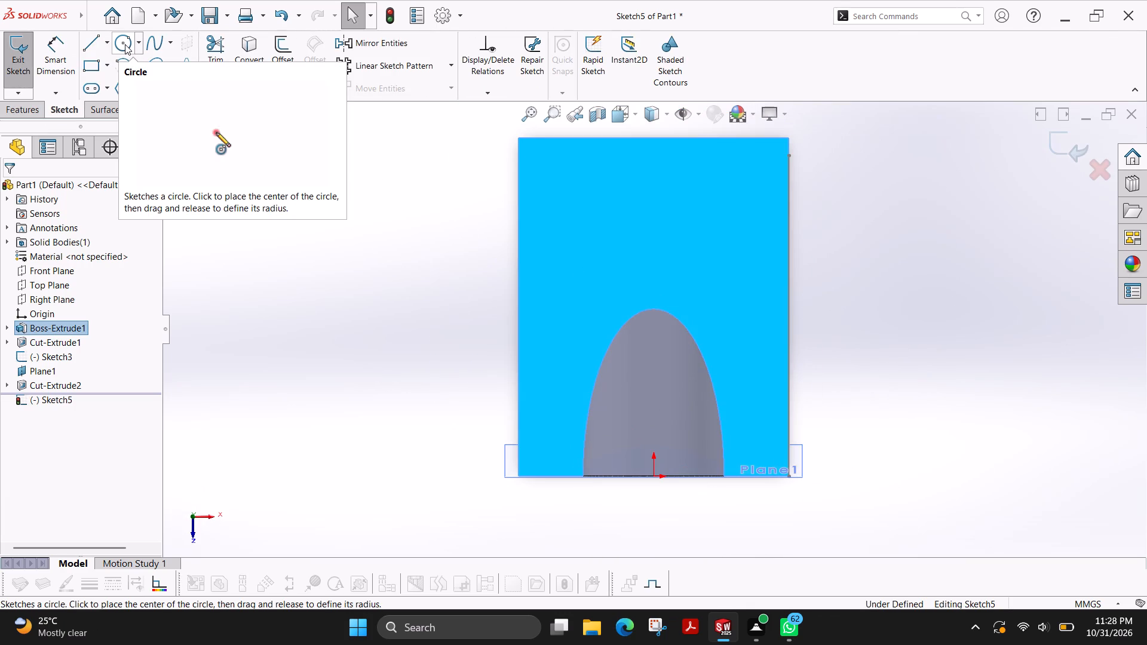
{"action": "left_click", "coordinate": [125, 44]}
{"action": "left_click", "coordinate": [557, 175]}
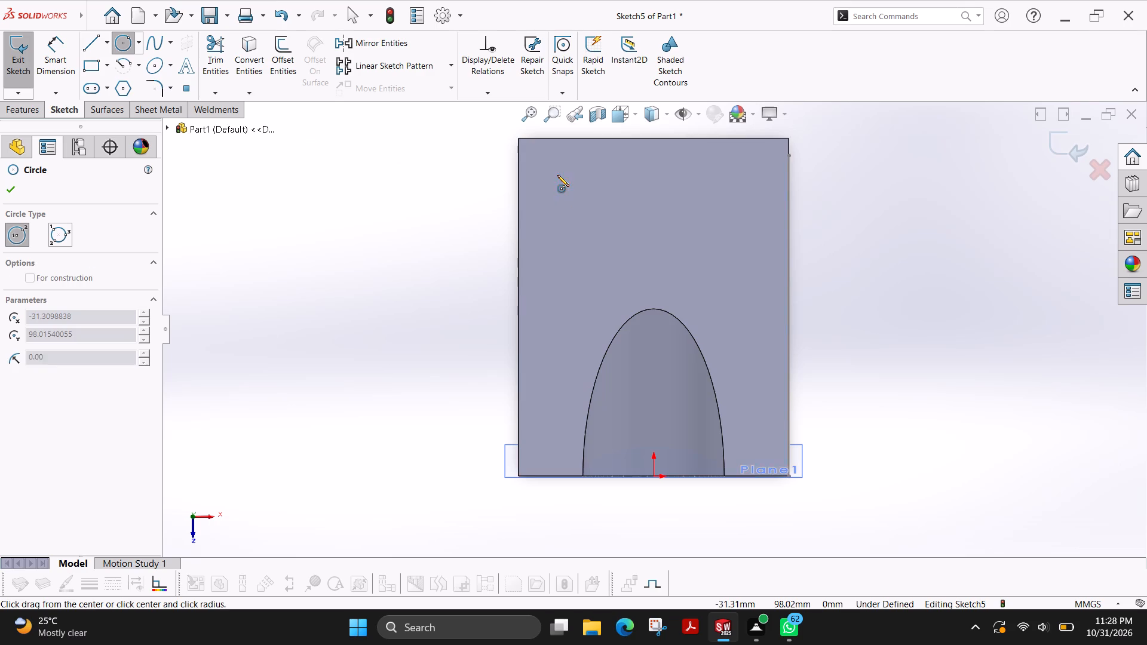
{"action": "left_click", "coordinate": [570, 177]}
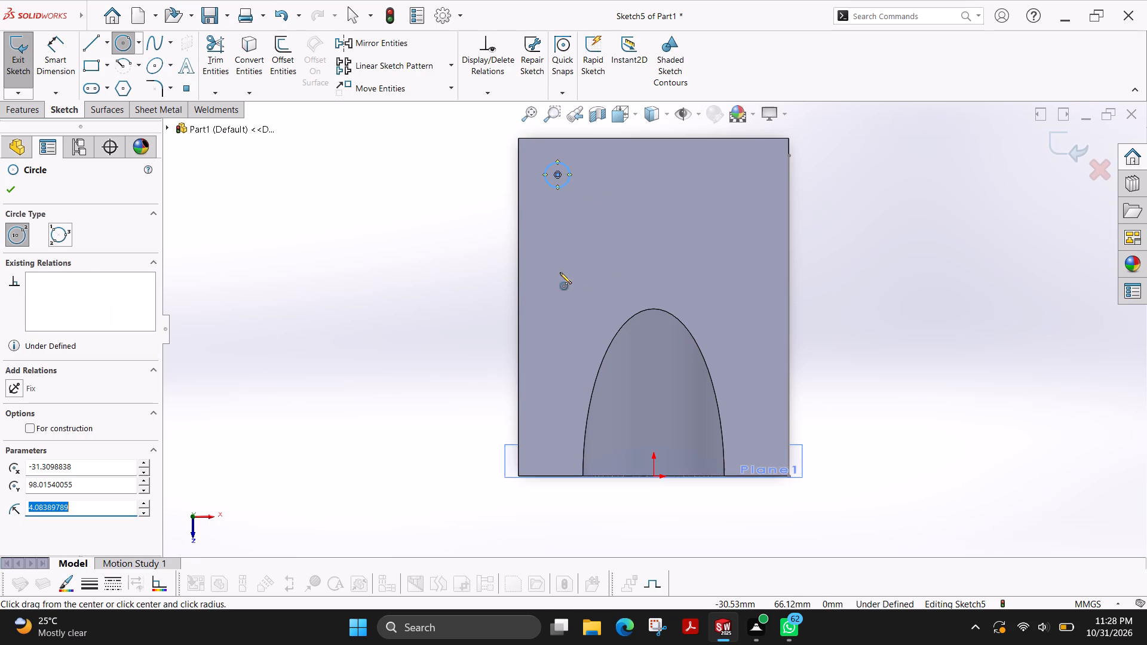
{"action": "left_click", "coordinate": [557, 284]}
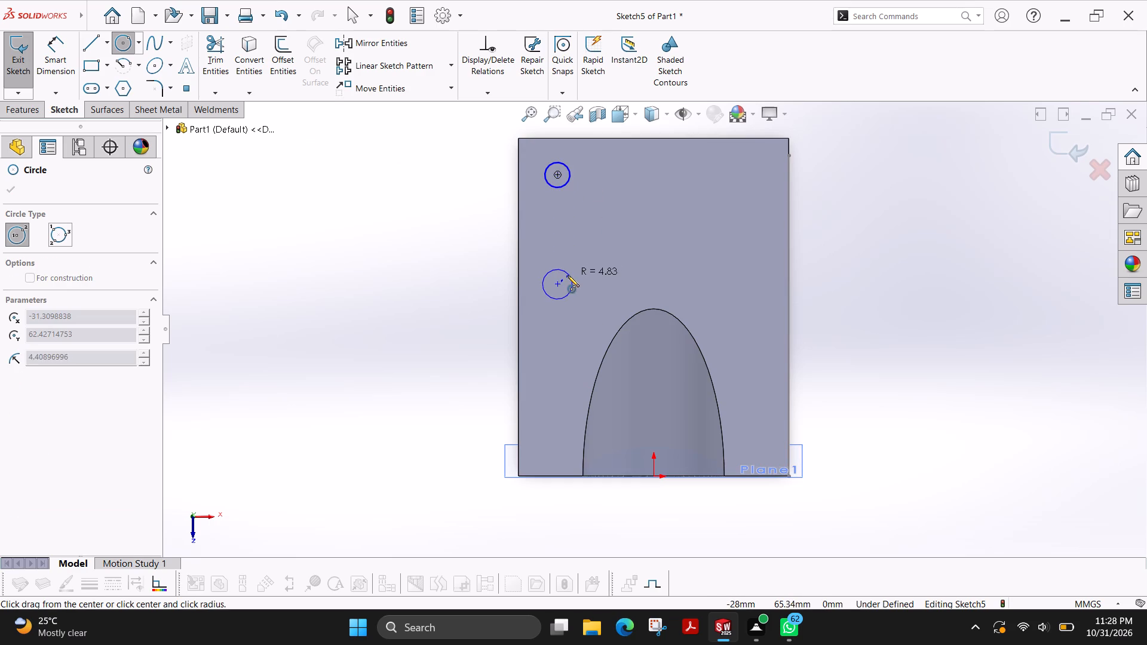
{"action": "left_click", "coordinate": [568, 275]}
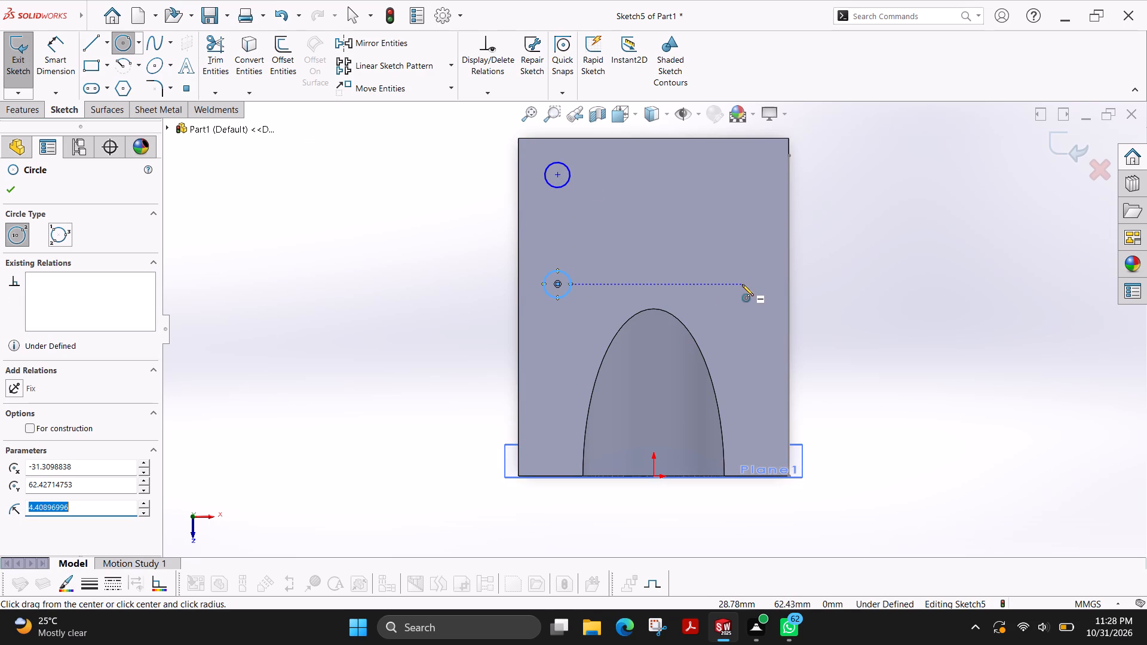
{"action": "left_click", "coordinate": [741, 284]}
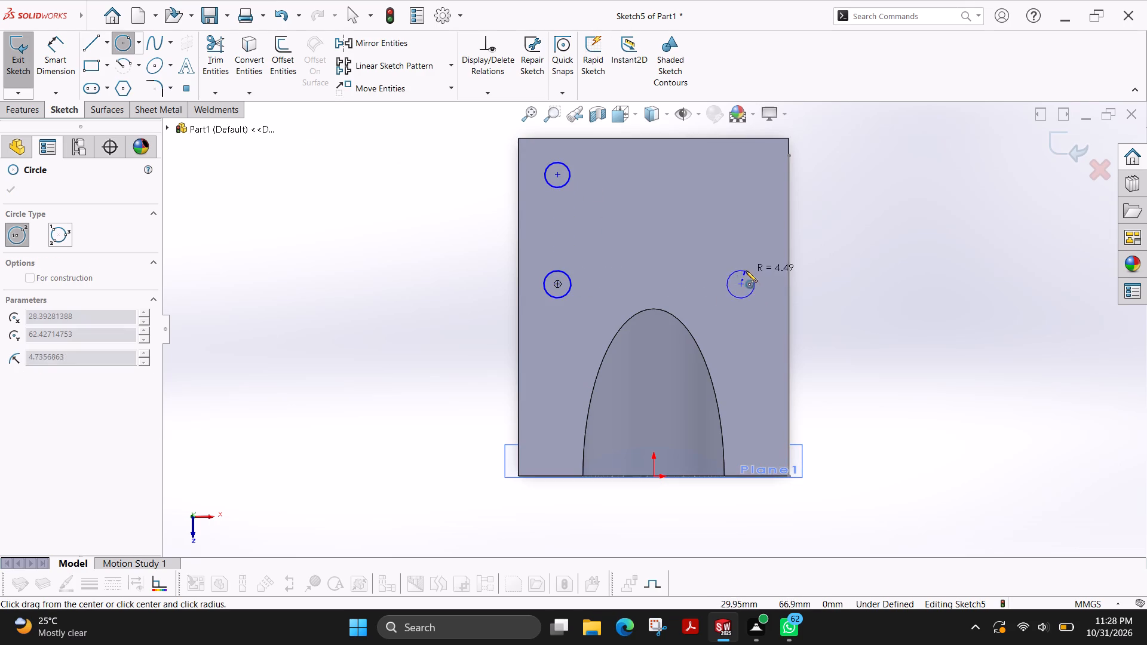
{"action": "left_click", "coordinate": [746, 271]}
{"action": "left_click", "coordinate": [741, 177]}
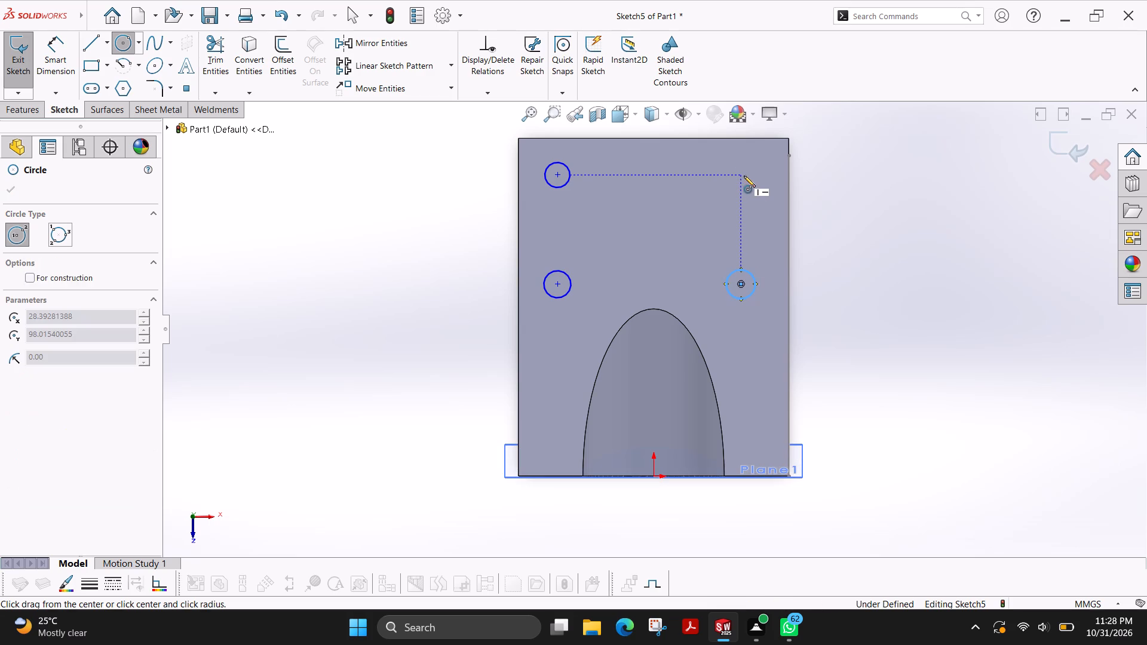
{"action": "left_click", "coordinate": [752, 170]}
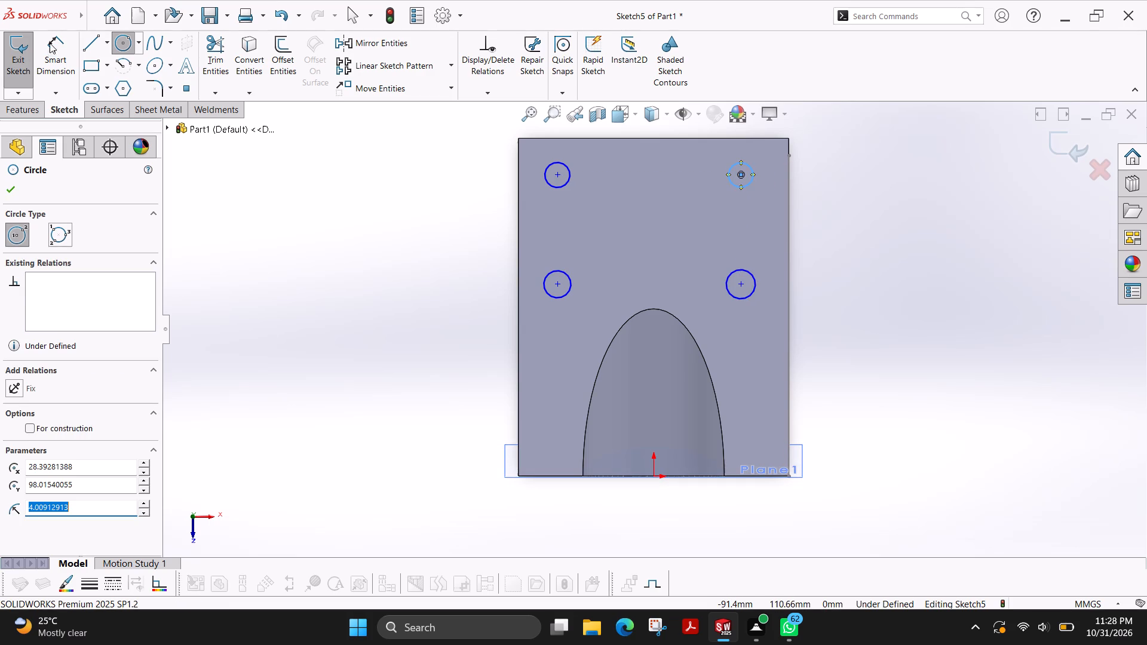
Dimension the diameter of each of the four circles as 10 mm.
{"action": "left_click", "coordinate": [50, 48]}
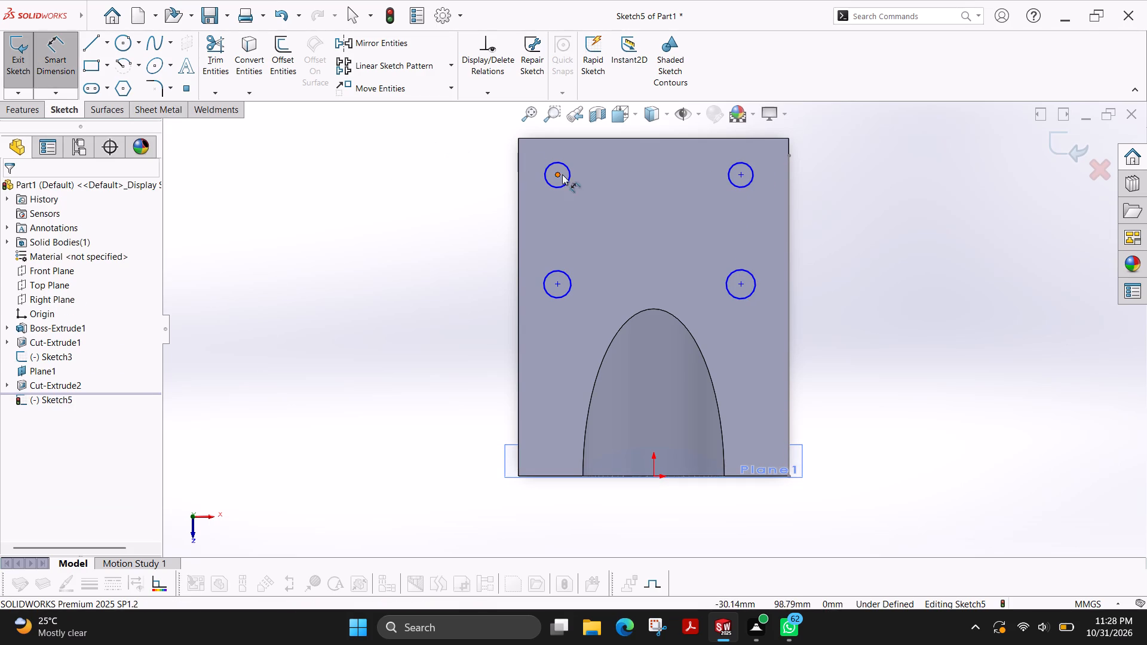
{"action": "left_click", "coordinate": [546, 165]}
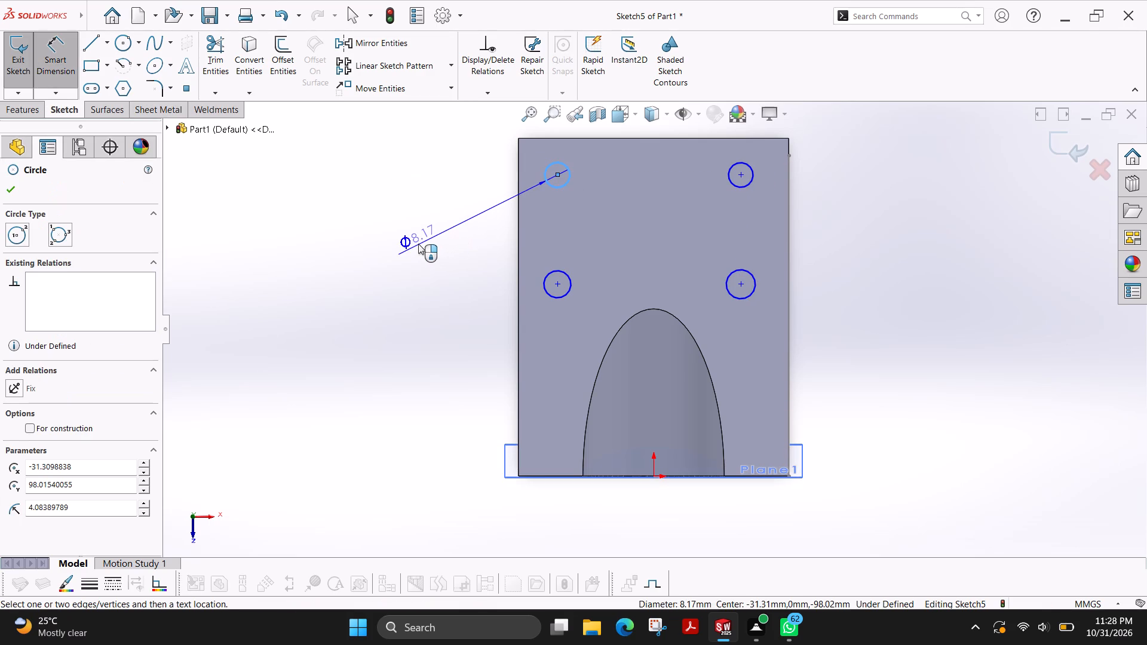
{"action": "left_click", "coordinate": [416, 243]}
{"action": "type", "text": "10"}
{"action": "key", "text": "Return"}
{"action": "left_click", "coordinate": [561, 299]}
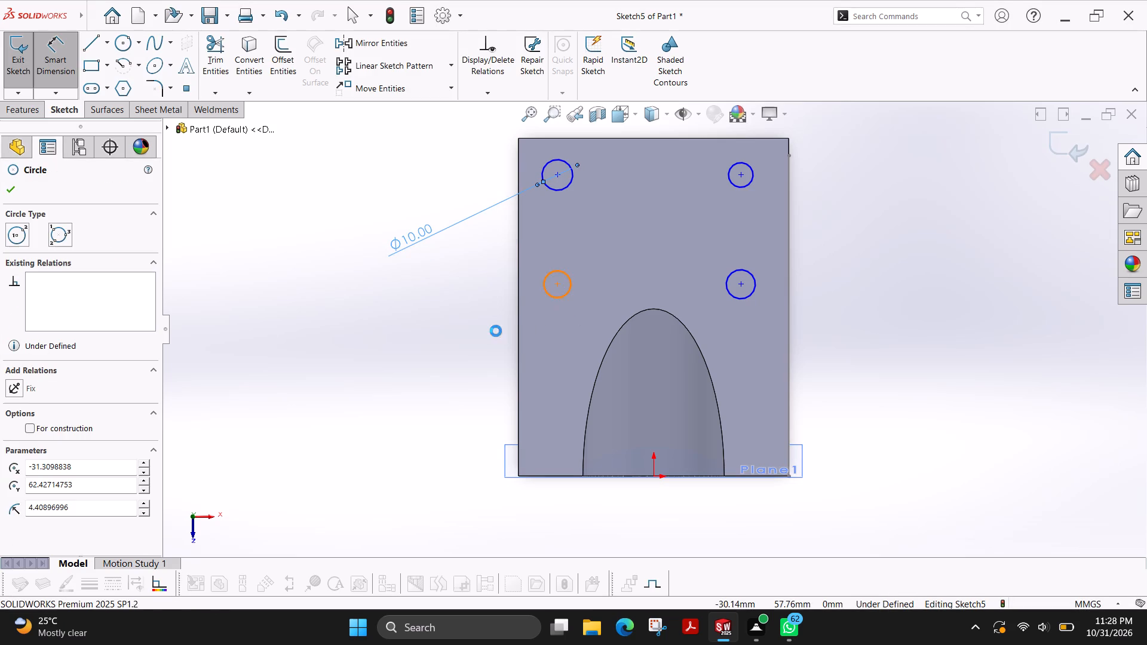
{"action": "left_click", "coordinate": [462, 340]}
{"action": "type", "text": "10"}
{"action": "key", "text": "Return"}
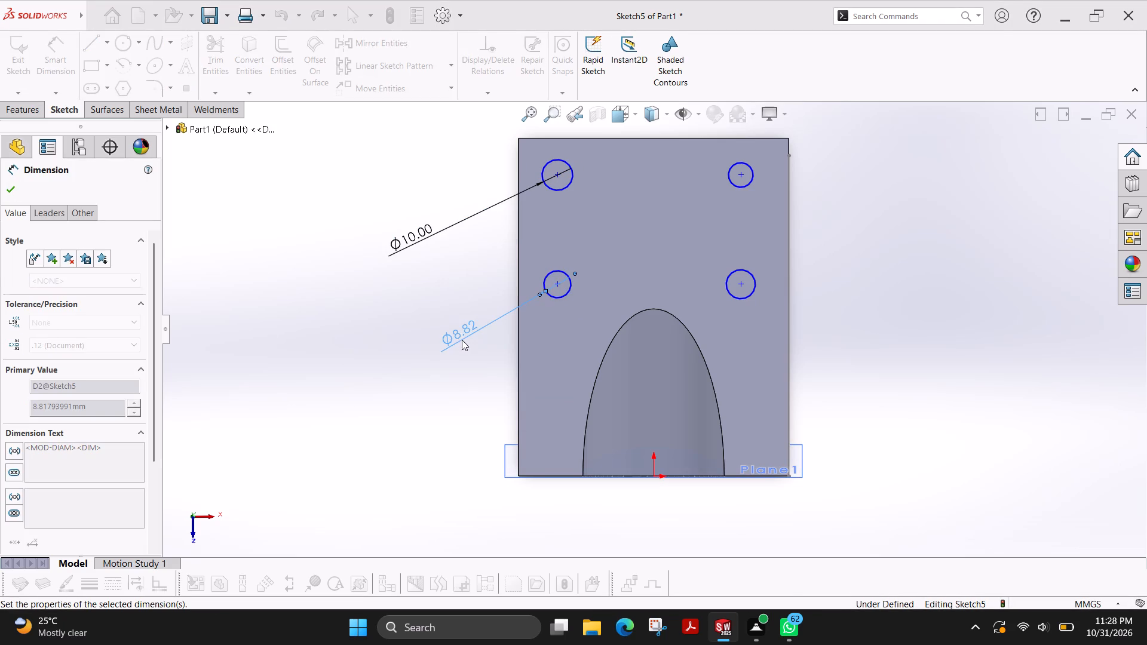
{"action": "left_click", "coordinate": [750, 298]}
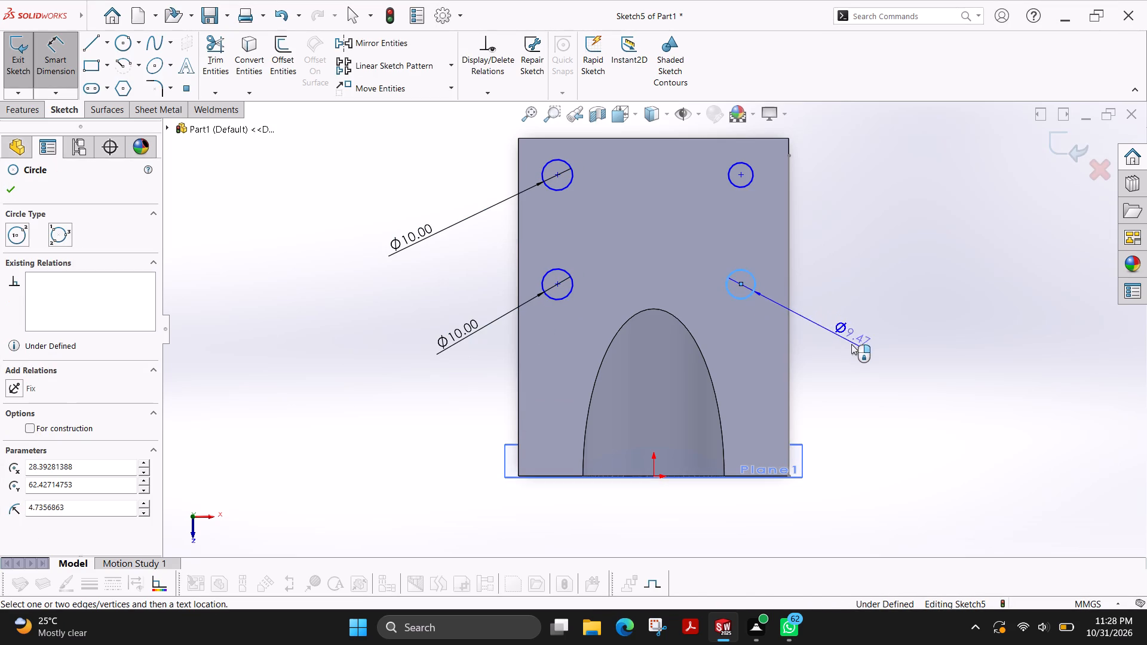
{"action": "left_click", "coordinate": [852, 345]}
{"action": "type", "text": "10"}
{"action": "key", "text": "Return"}
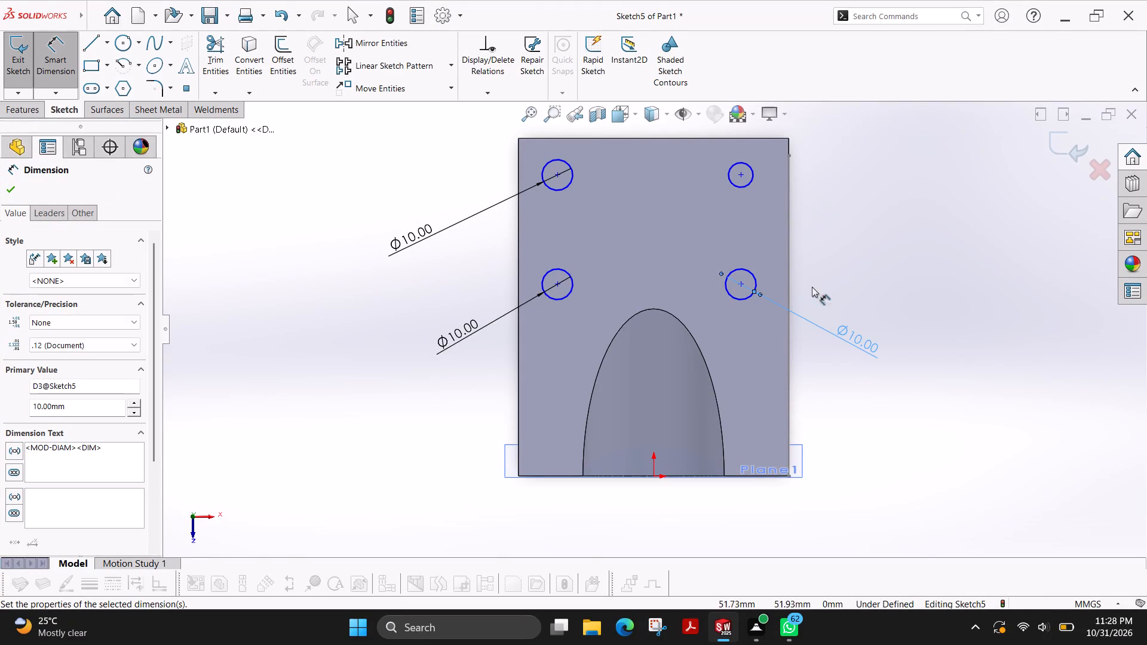
{"action": "left_click", "coordinate": [752, 173]}
{"action": "left_click", "coordinate": [851, 220]}
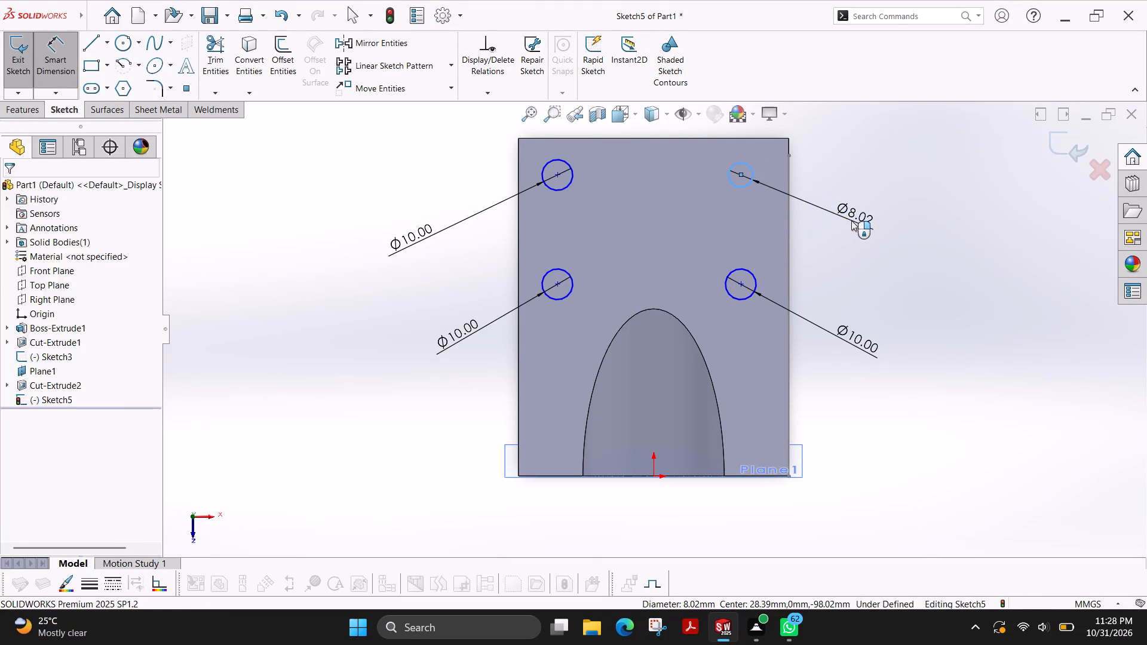
{"action": "type", "text": "10"}
{"action": "key", "text": "Return"}
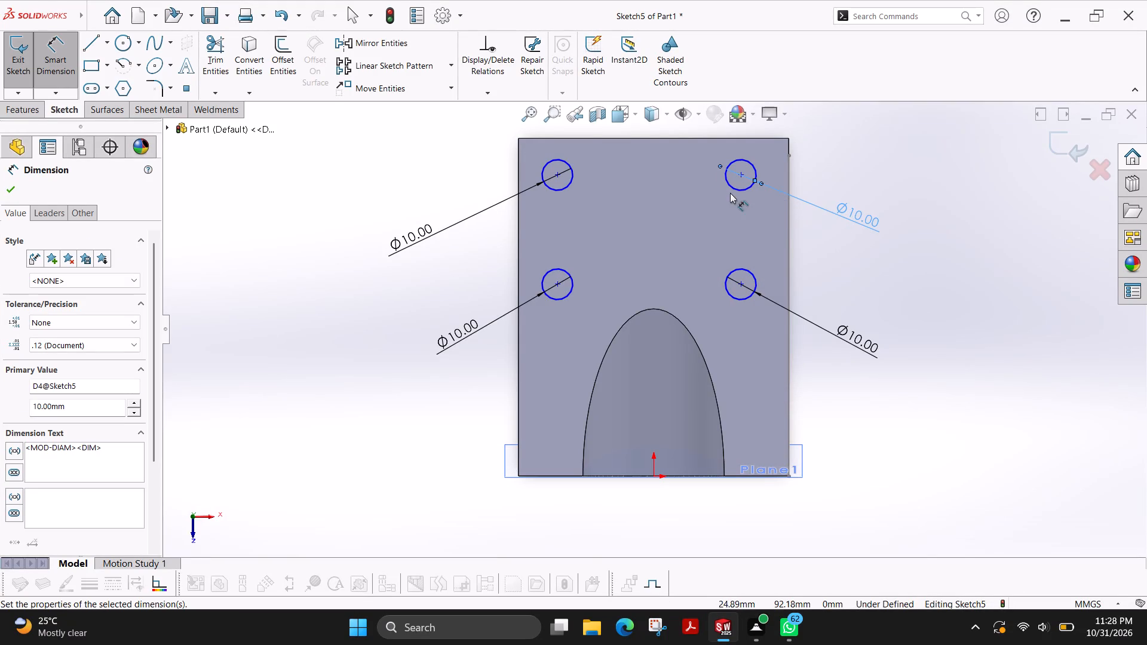
Dimension the lengthwise centre-to-centre spacing of both circle pairs as 35 mm.
{"action": "left_click", "coordinate": [557, 174]}
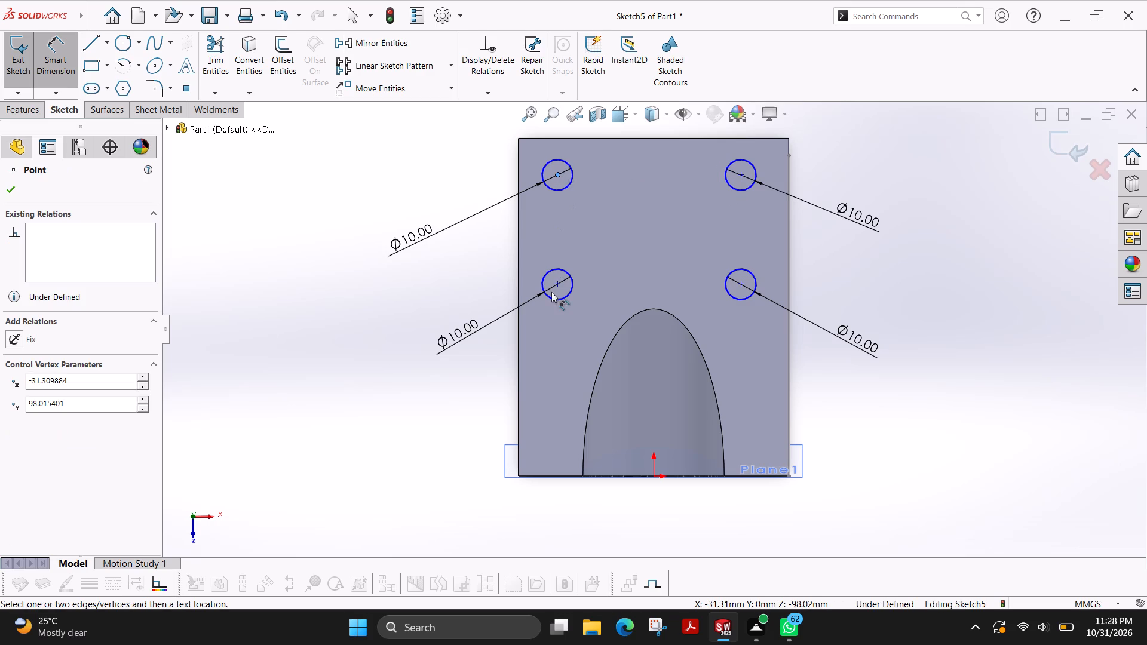
{"action": "left_click", "coordinate": [556, 284]}
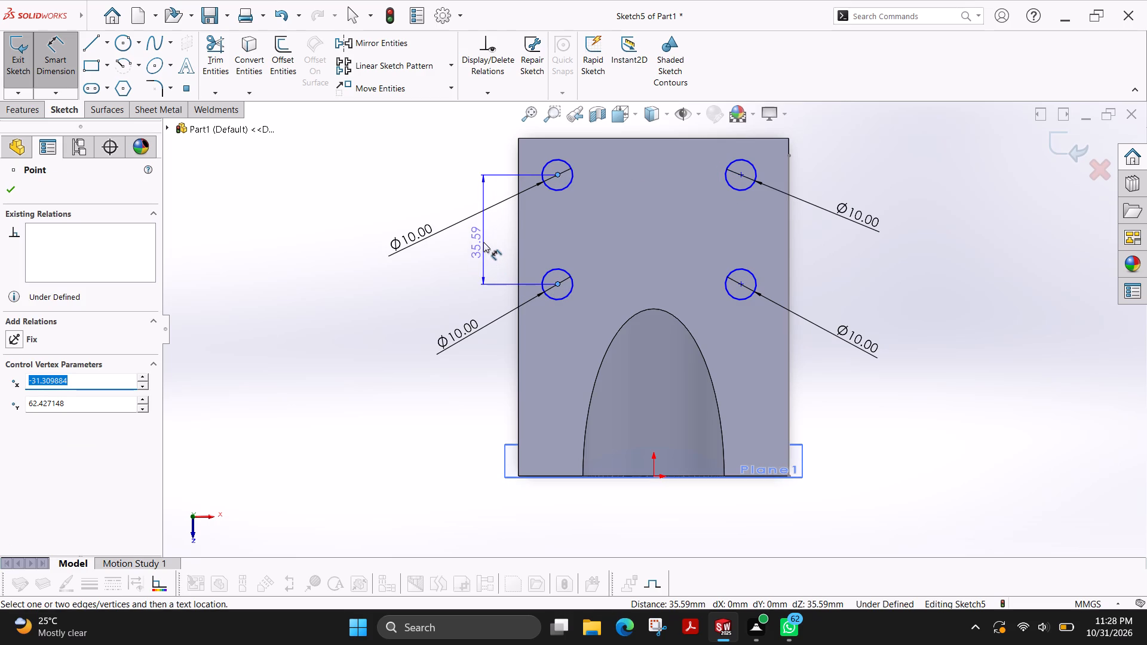
{"action": "left_click", "coordinate": [483, 242]}
{"action": "type", "text": "35"}
{"action": "key", "text": "Return"}
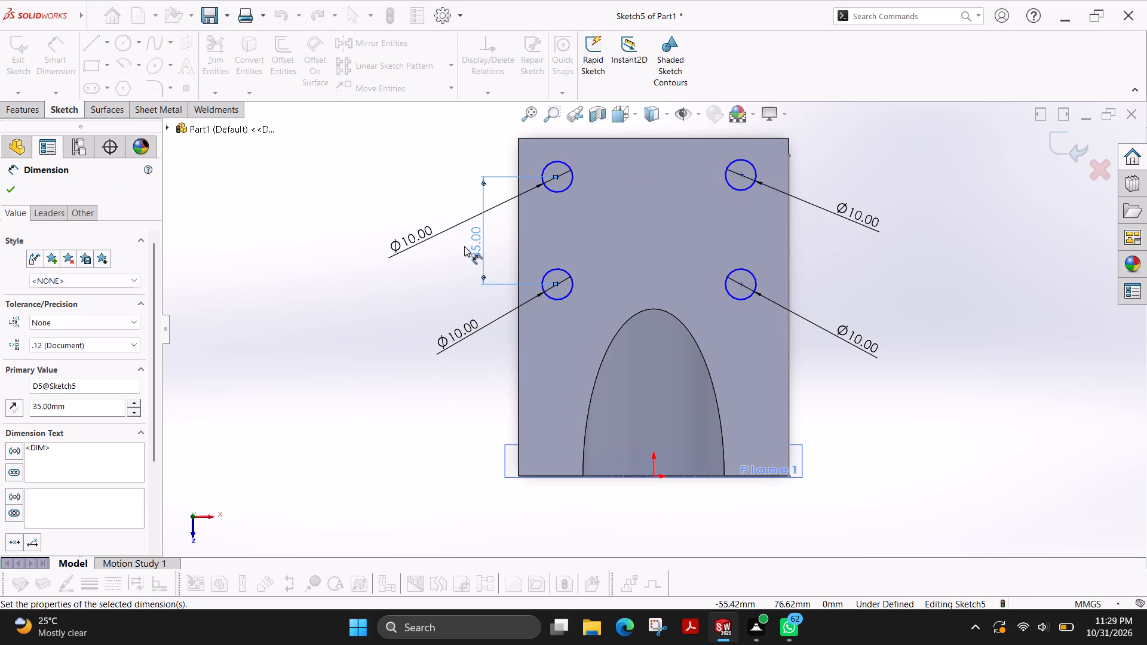
{"action": "left_click", "coordinate": [740, 285]}
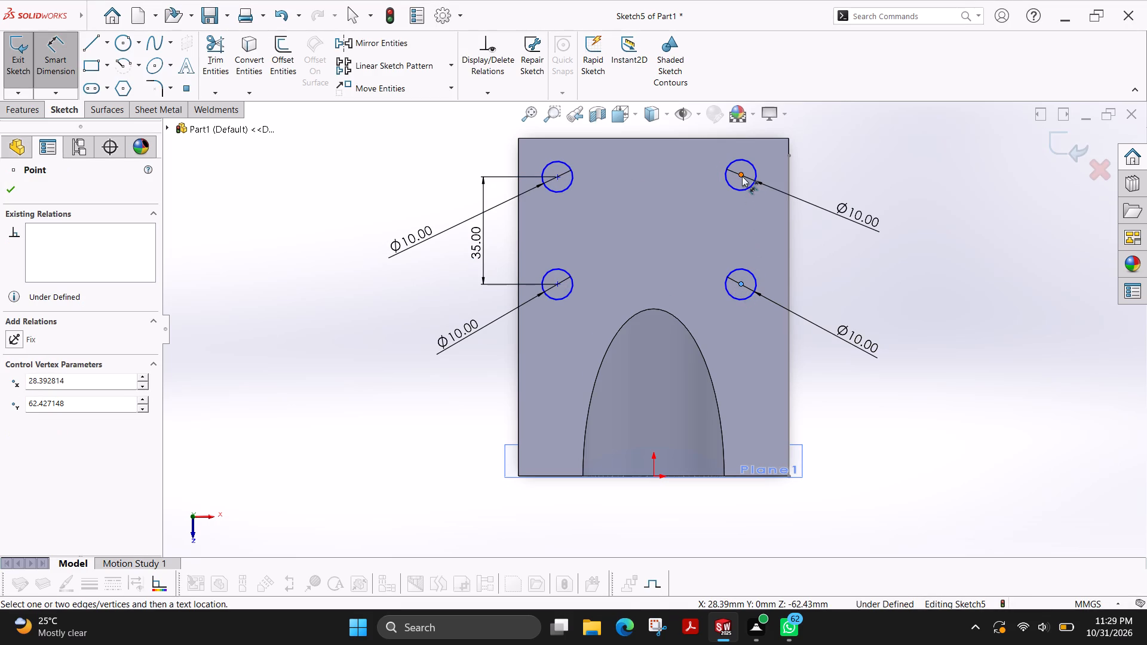
{"action": "left_click", "coordinate": [742, 176]}
{"action": "left_click", "coordinate": [824, 236]}
{"action": "type", "text": "35"}
{"action": "key", "text": "Return"}
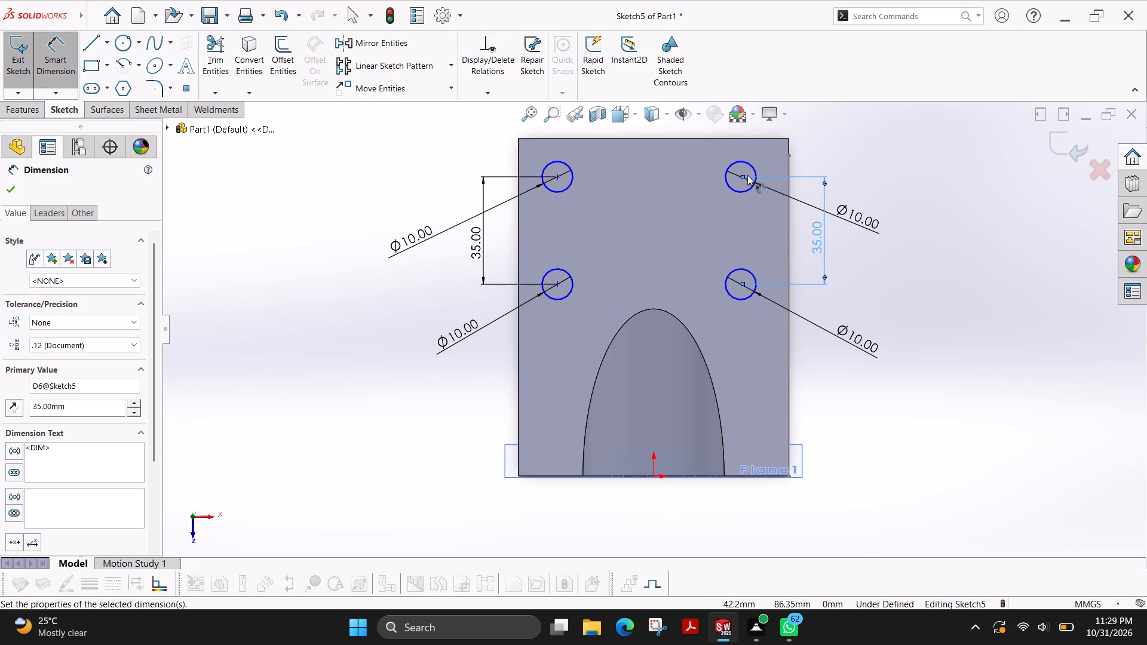
Dimension the centre-to-centre distance across the two circles farthest from the origin as 55 mm.
{"action": "left_click", "coordinate": [557, 176]}
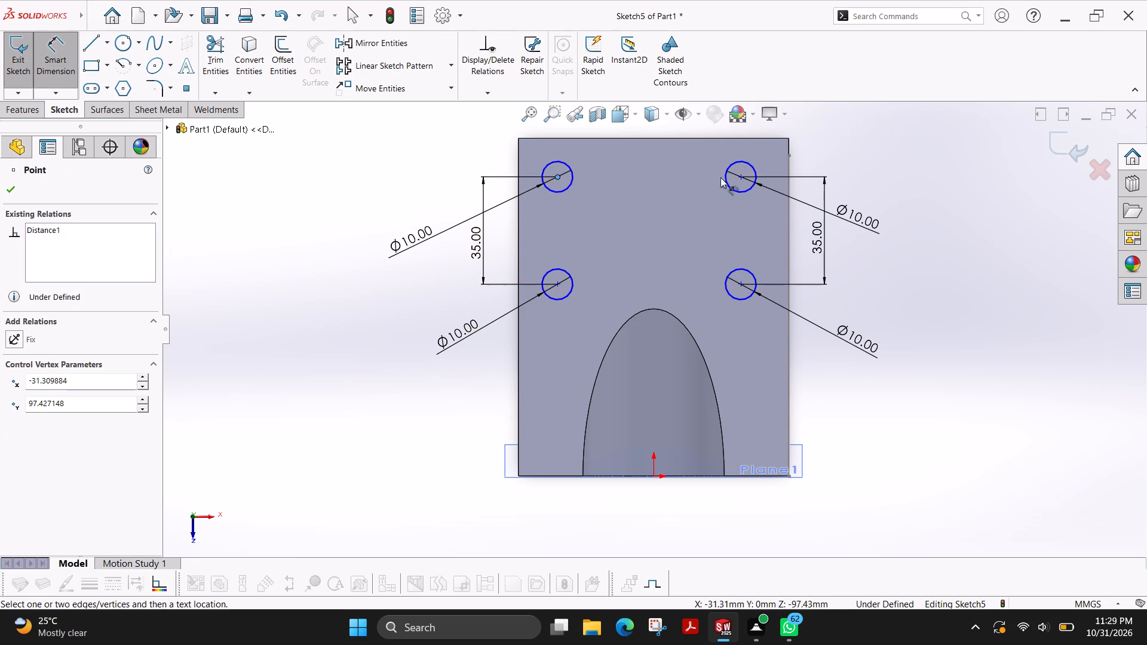
{"action": "left_click", "coordinate": [740, 175]}
{"action": "scroll", "coordinate": [680, 170], "scroll_direction": "up", "scroll_amount": 2}
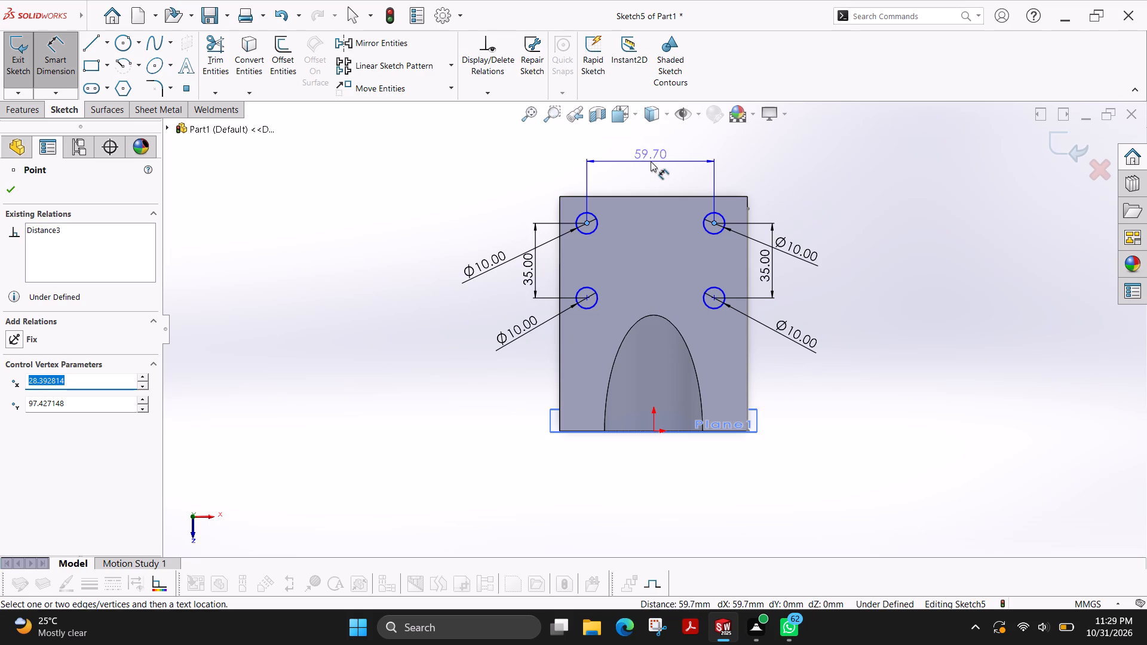
{"action": "left_click", "coordinate": [650, 161]}
{"action": "type", "text": "55"}
{"action": "key", "text": "Return"}
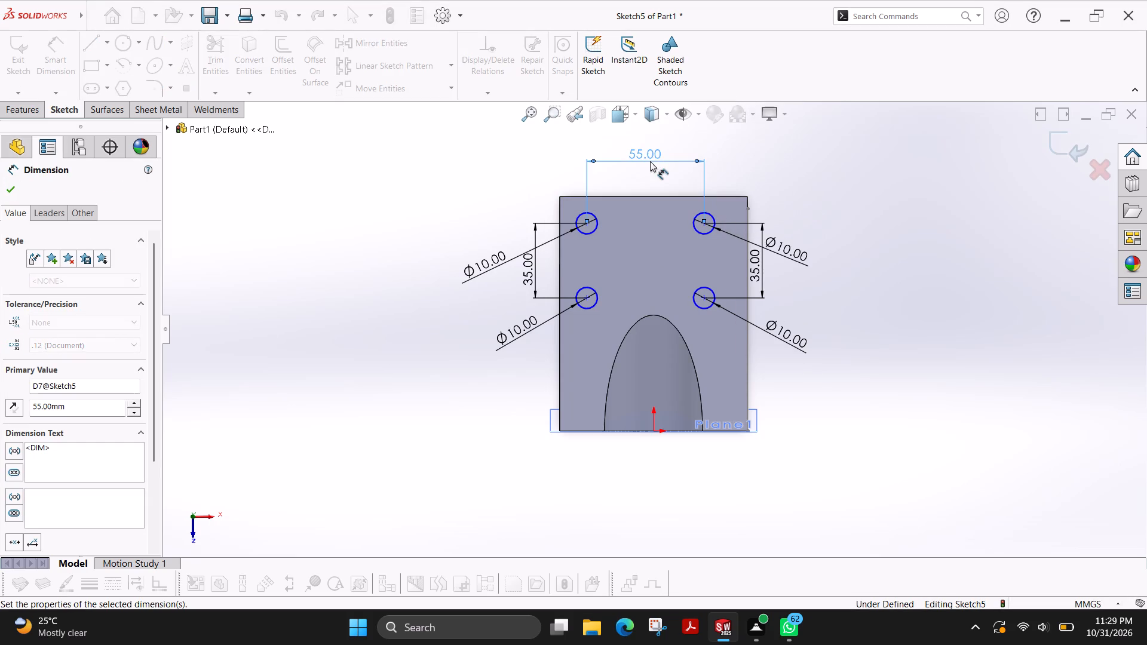
Dimension the horizontal distance from the origin to the far circle on the negative X side as 55/2 mm.
{"action": "left_click", "coordinate": [655, 432]}
{"action": "left_click", "coordinate": [587, 226]}
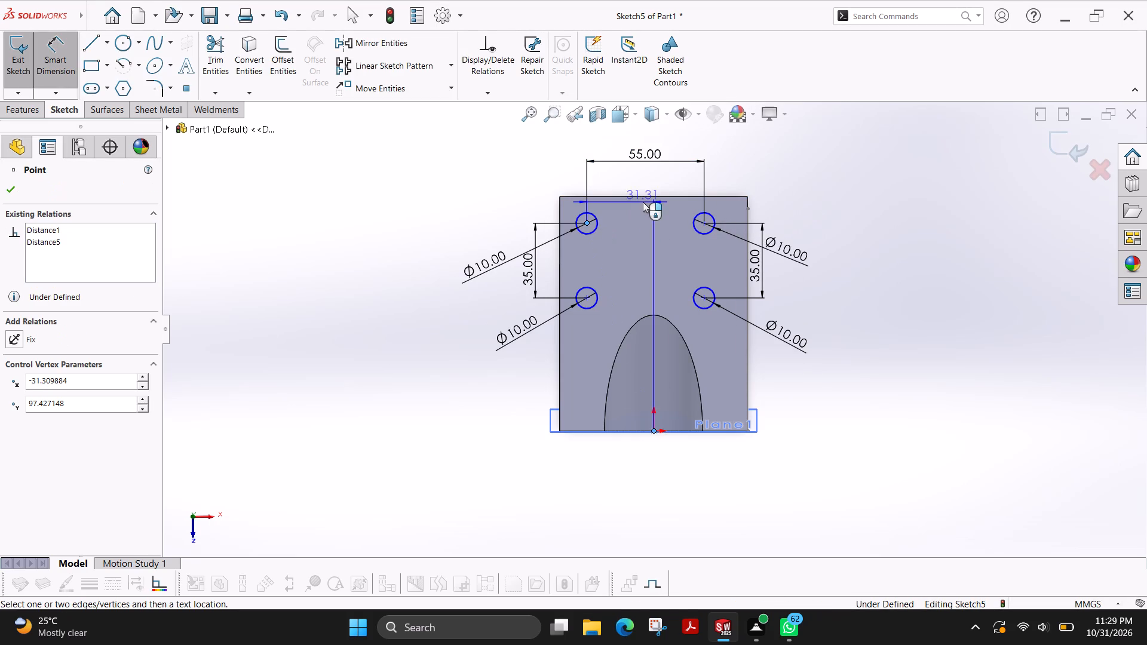
{"action": "left_click", "coordinate": [624, 185]}
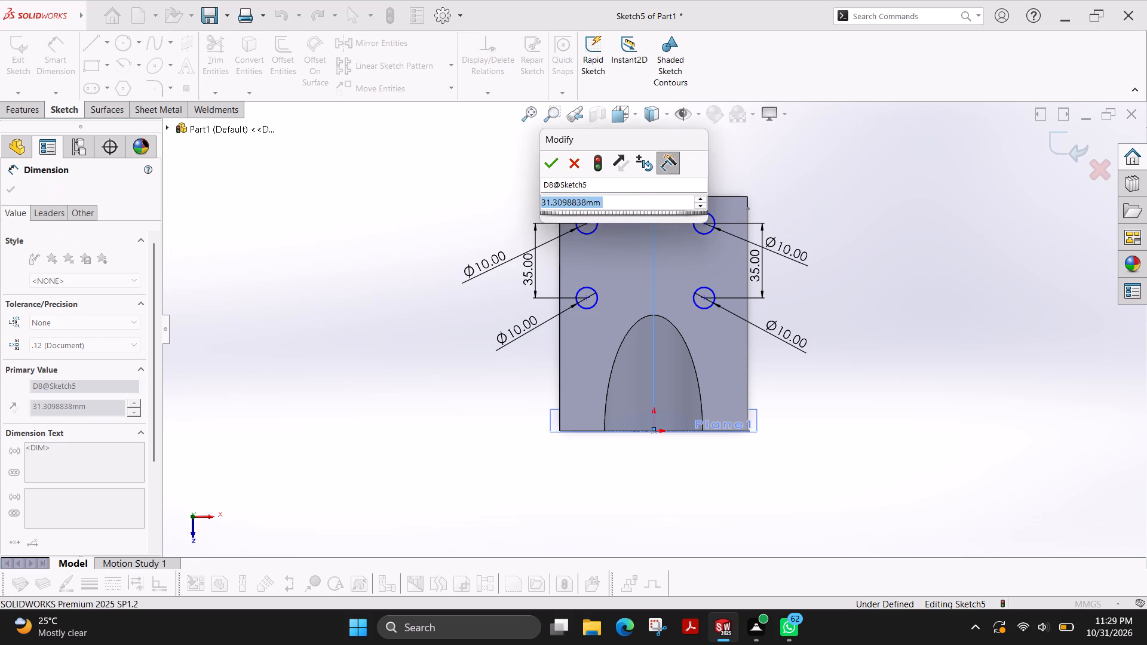
{"action": "type", "text": "55/2"}
{"action": "key", "text": "Return"}
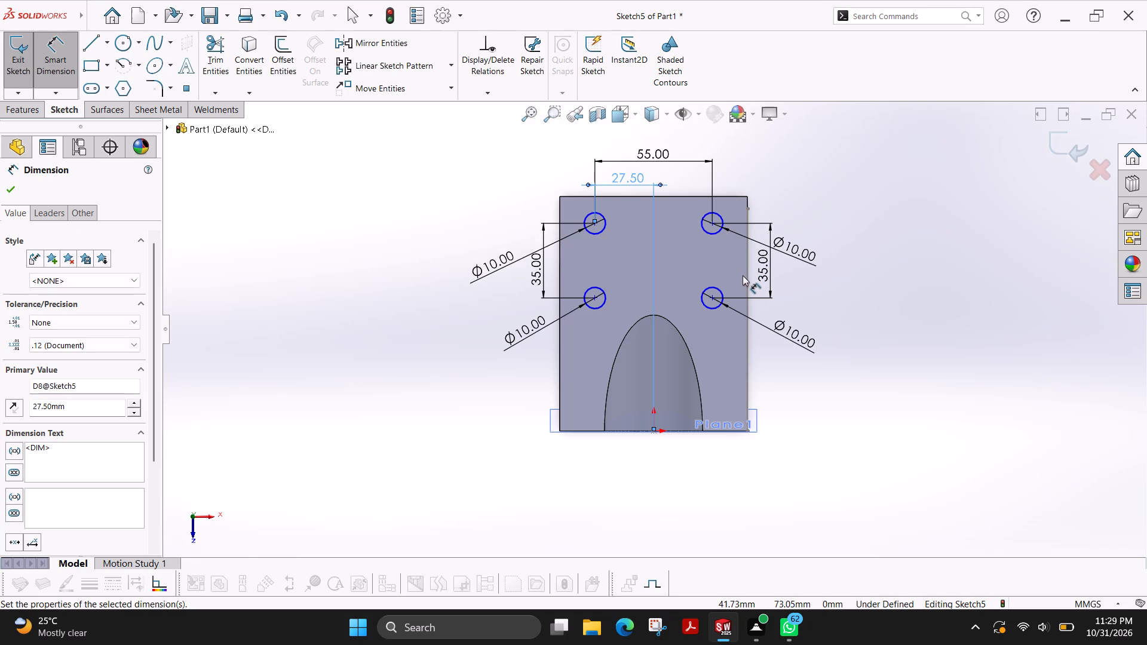
Dimension the distance from the top face's far edge to each of the two nearest circle centres as 15 mm.
{"action": "left_click", "coordinate": [712, 224]}
{"action": "left_click", "coordinate": [728, 196]}
{"action": "left_click", "coordinate": [822, 211]}
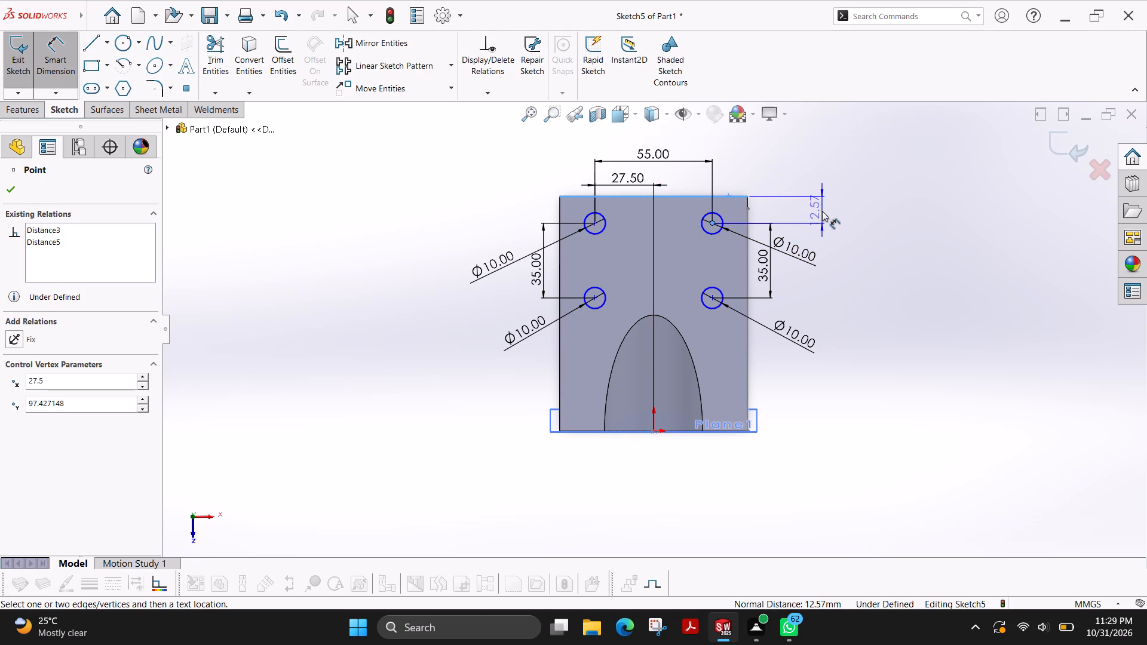
{"action": "type", "text": "15"}
{"action": "key", "text": "Return"}
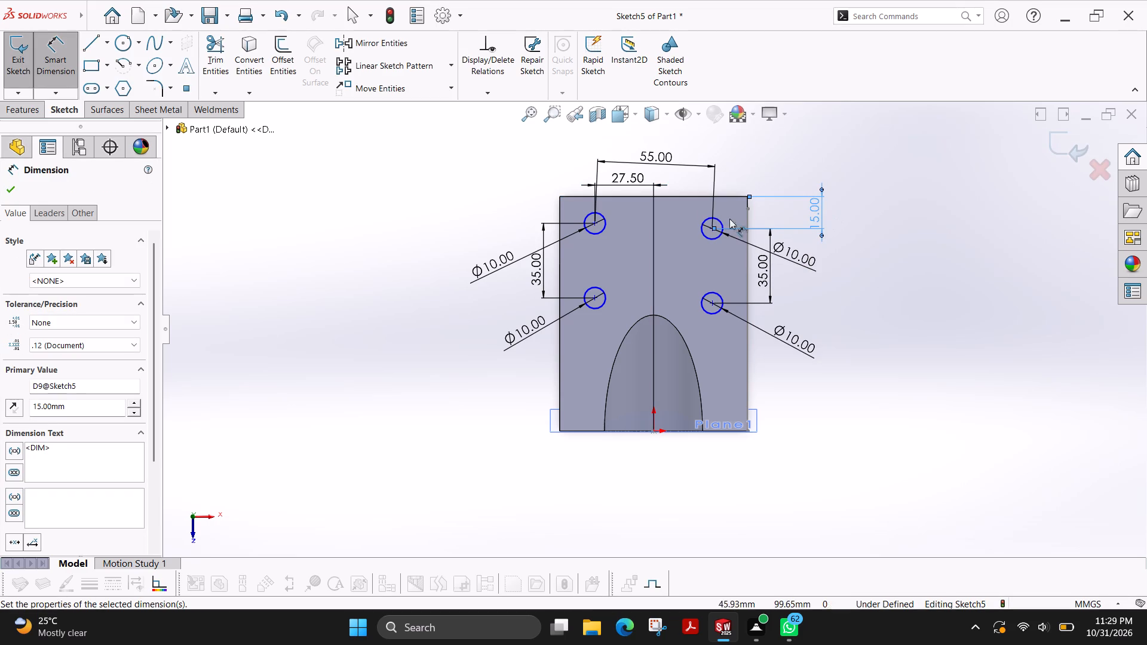
{"action": "left_click", "coordinate": [594, 222]}
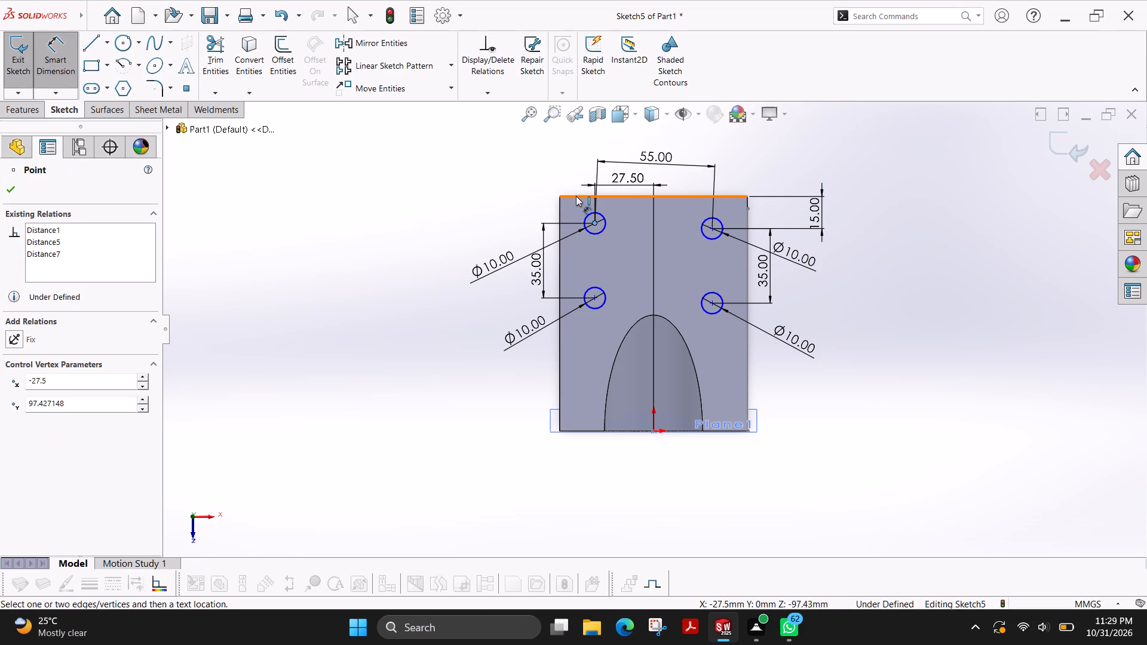
{"action": "left_click", "coordinate": [576, 196]}
{"action": "left_click", "coordinate": [476, 215]}
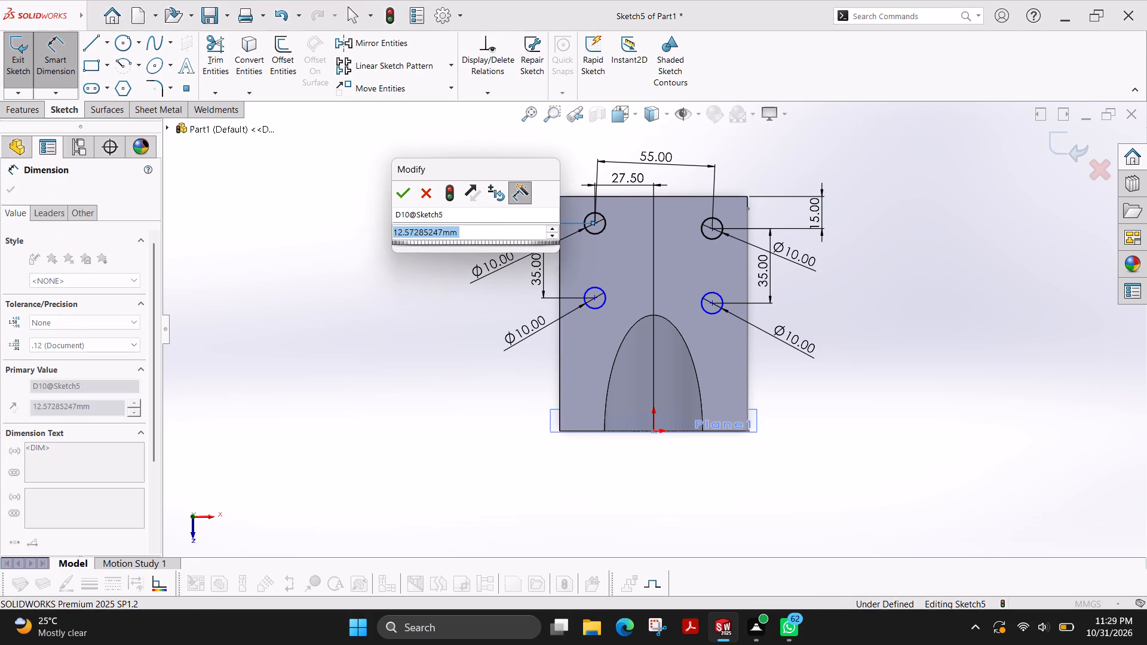
{"action": "type", "text": "15"}
{"action": "key", "text": "Return"}
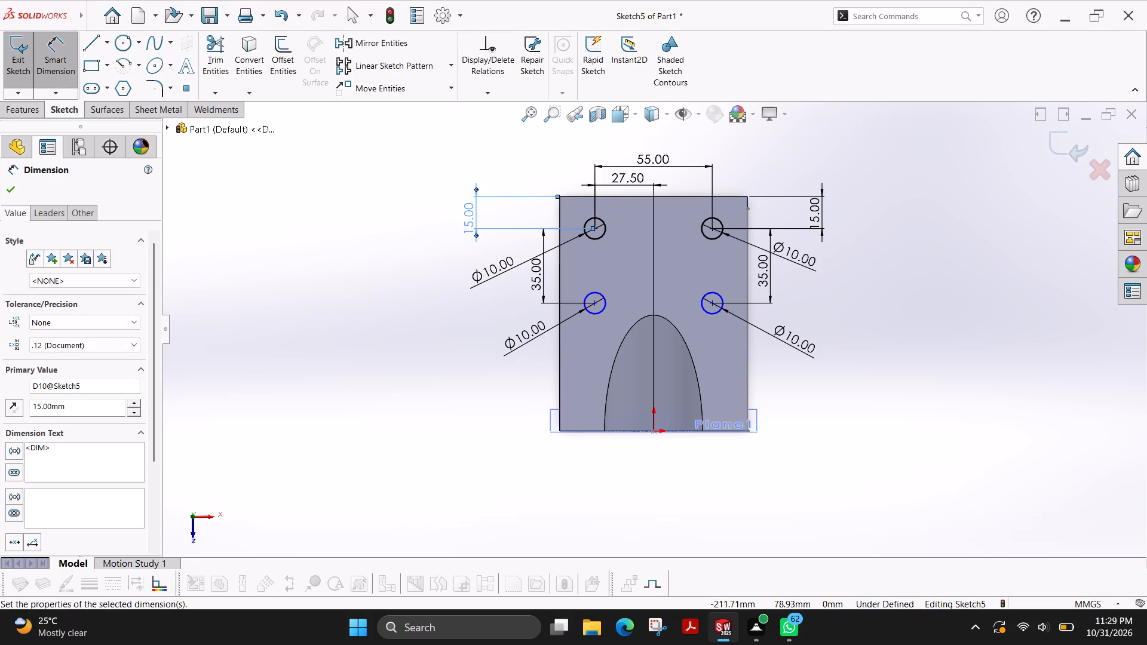
Extrude-cut the four 10 mm circles through the plate with a Mid Plane depth of 110 mm.
{"action": "left_click", "coordinate": [25, 105]}
{"action": "left_click", "coordinate": [218, 53]}
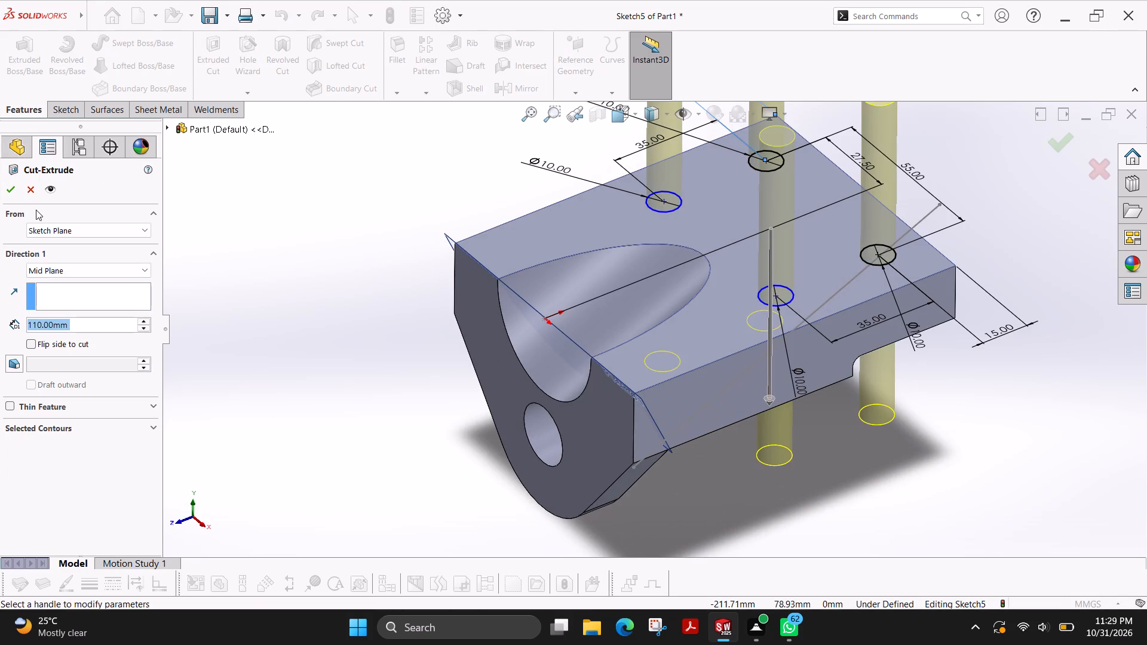
{"action": "left_click", "coordinate": [4, 189]}
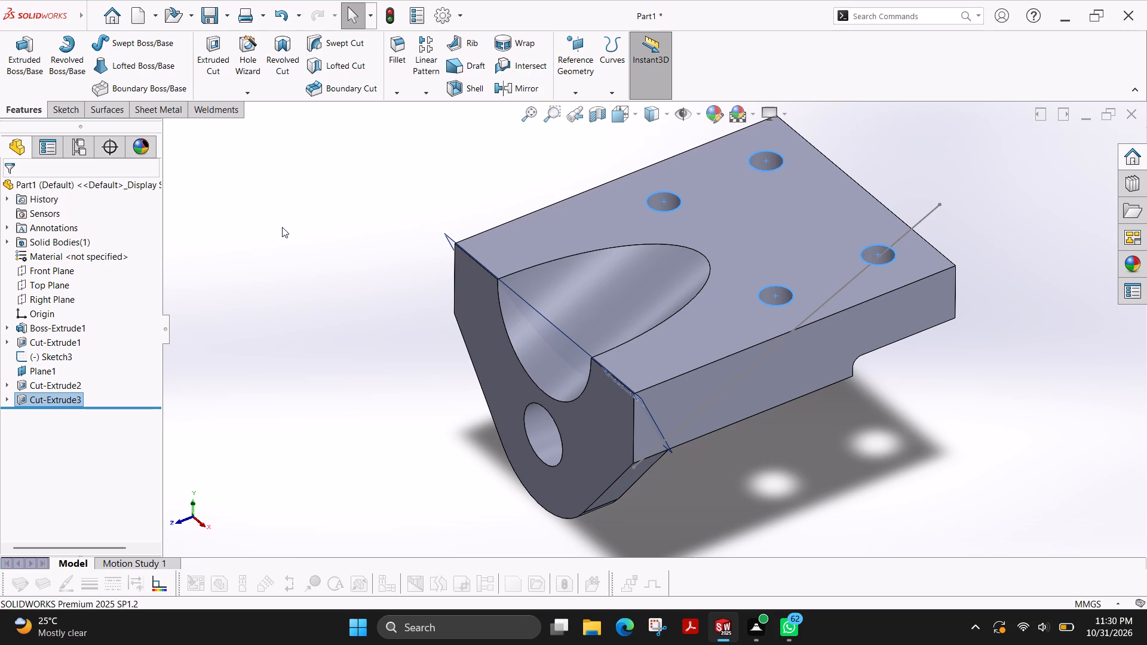
{"action": "key", "text": "Escape"}
{"action": "key", "text": "Escape"}
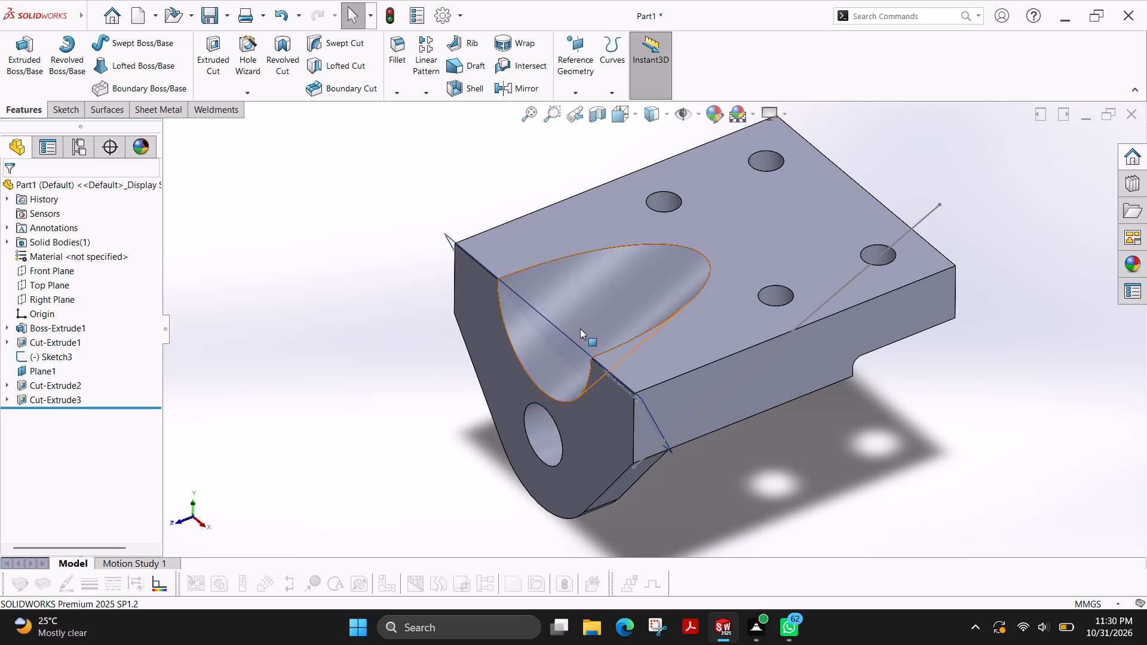
Hide the reference plane Plane1 and the angled line sketch Sketch3.
{"action": "right_click", "coordinate": [445, 238]}
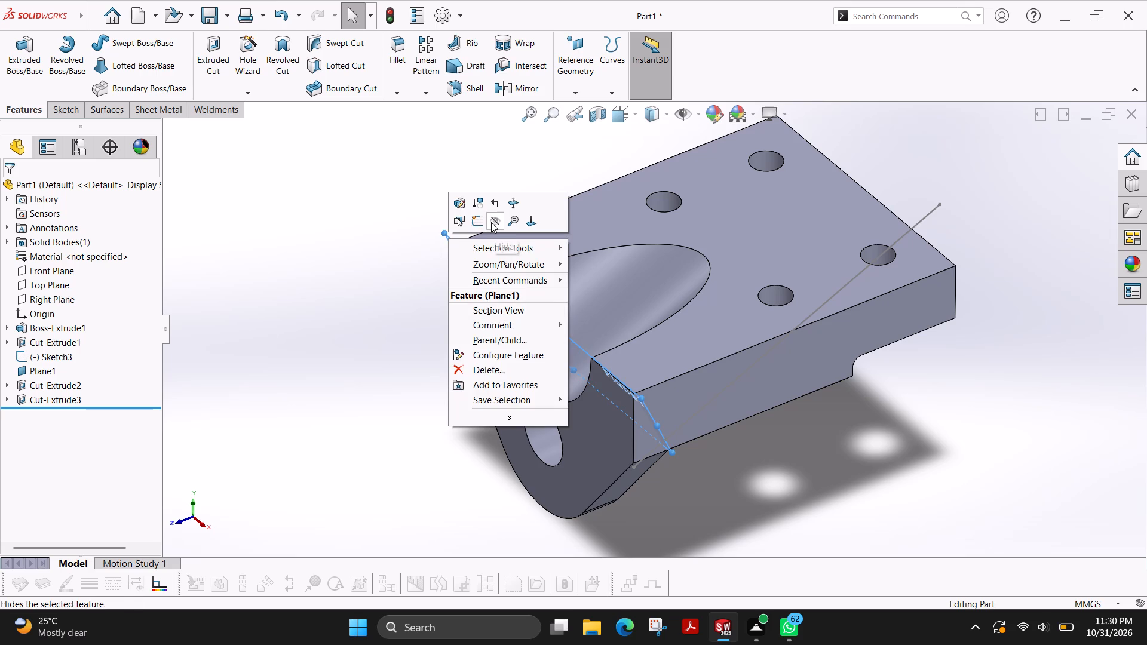
{"action": "left_click", "coordinate": [491, 222]}
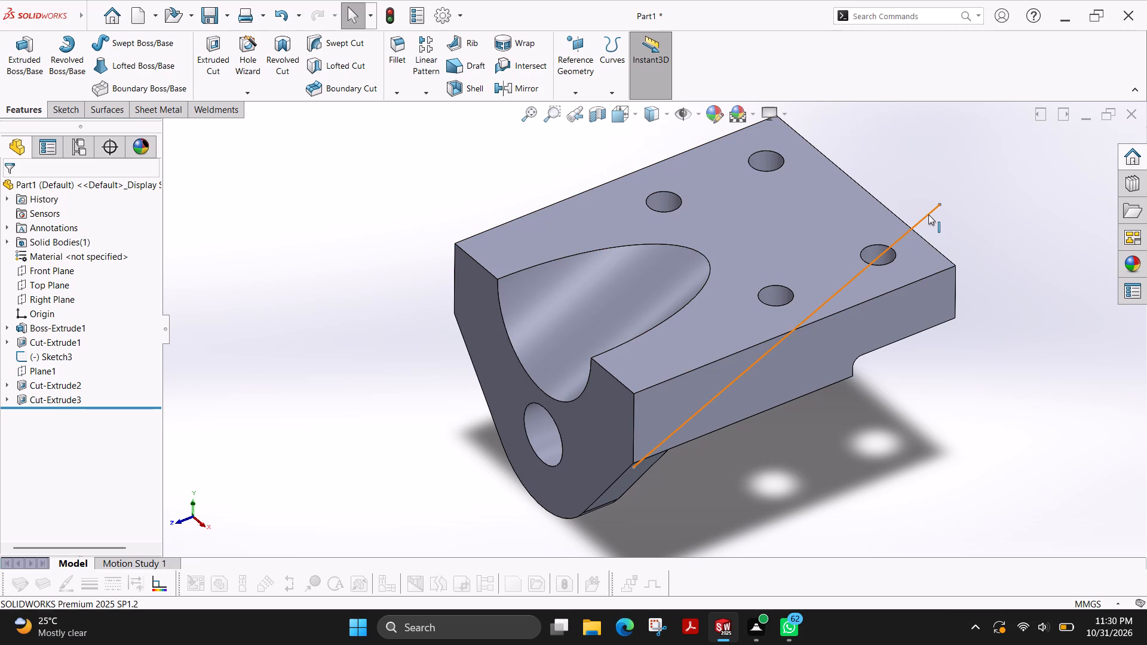
{"action": "right_click", "coordinate": [928, 214]}
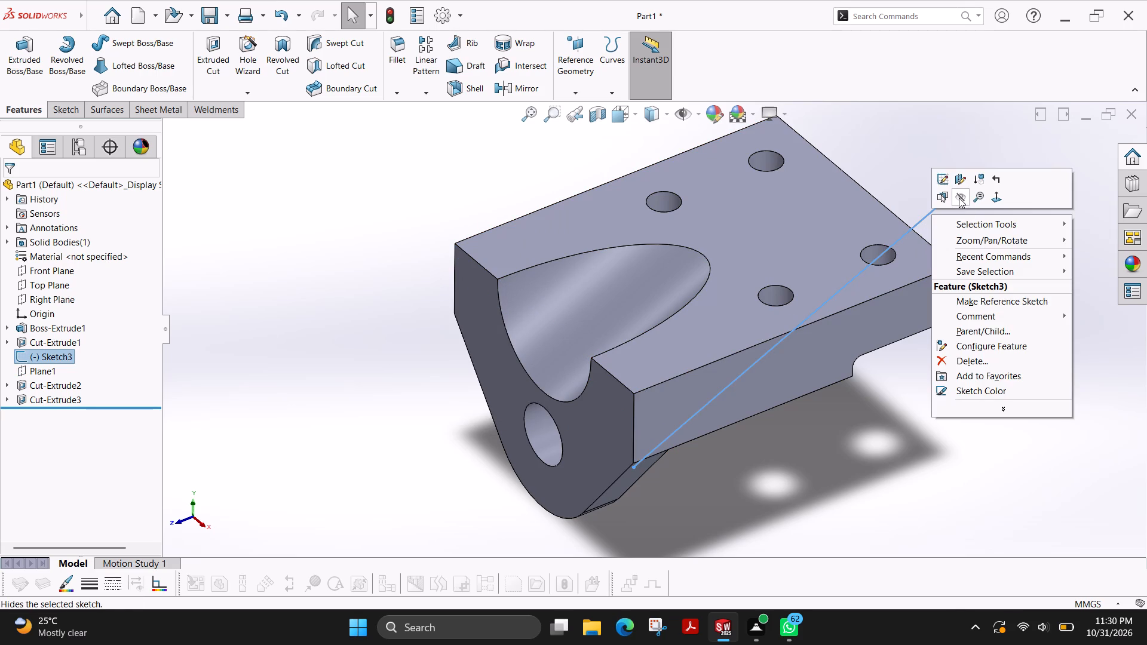
{"action": "left_click", "coordinate": [959, 198]}
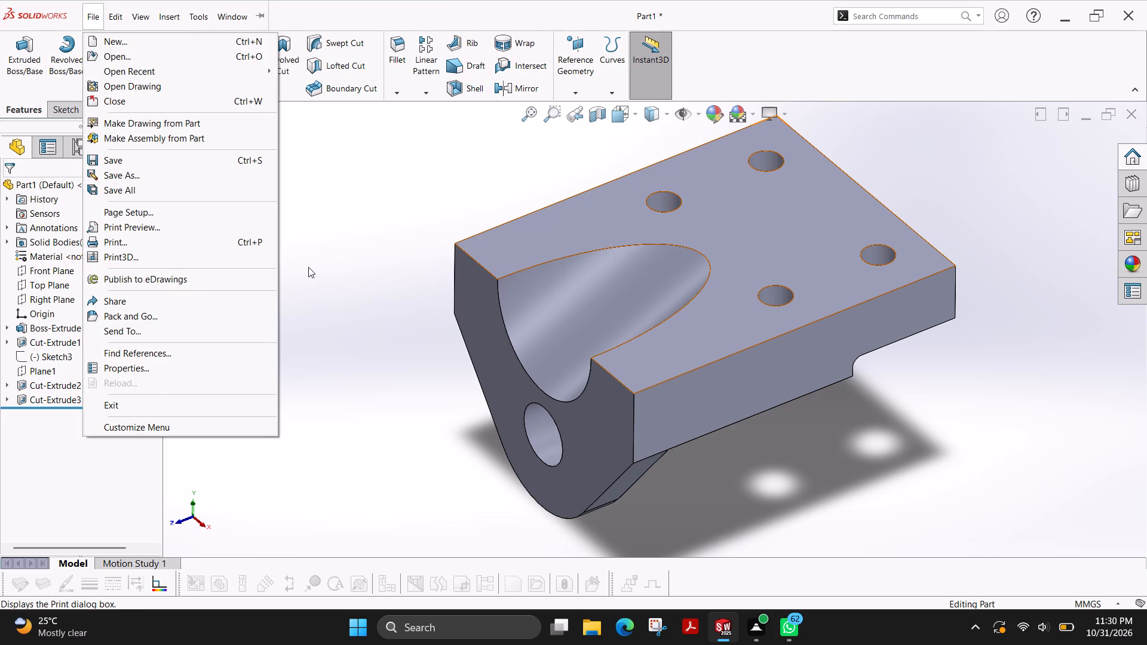
Save the part as fujiPart144 in the solidworks folder inside the desktop's fuji drawing file folder.
{"action": "key", "text": "ctrl+s"}
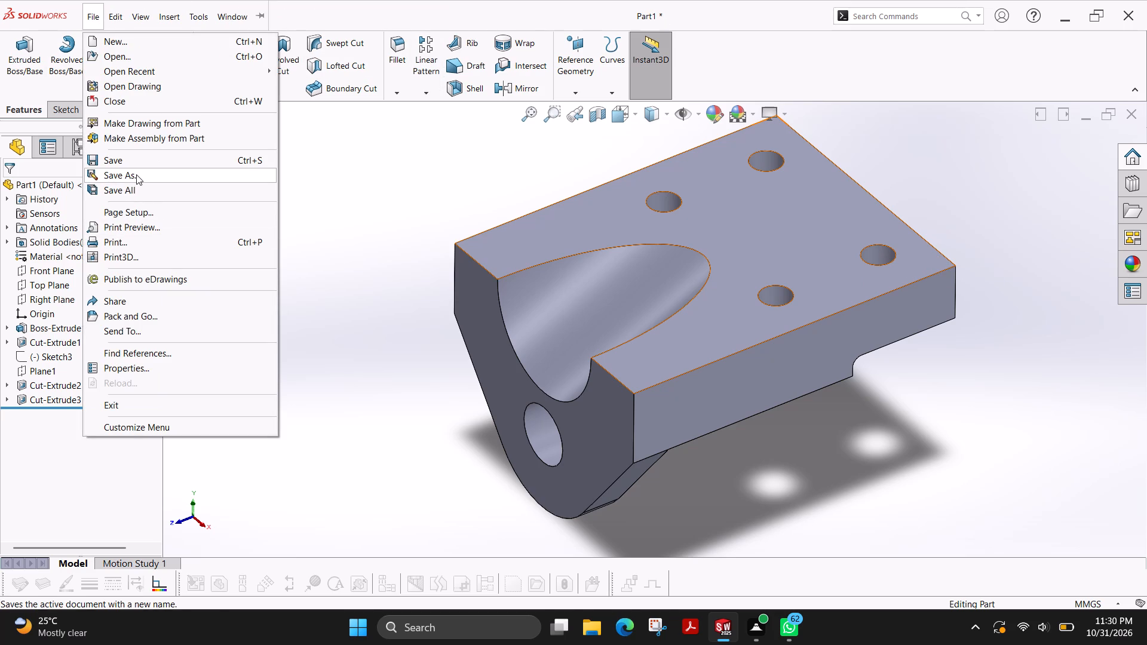
{"action": "left_click", "coordinate": [136, 174]}
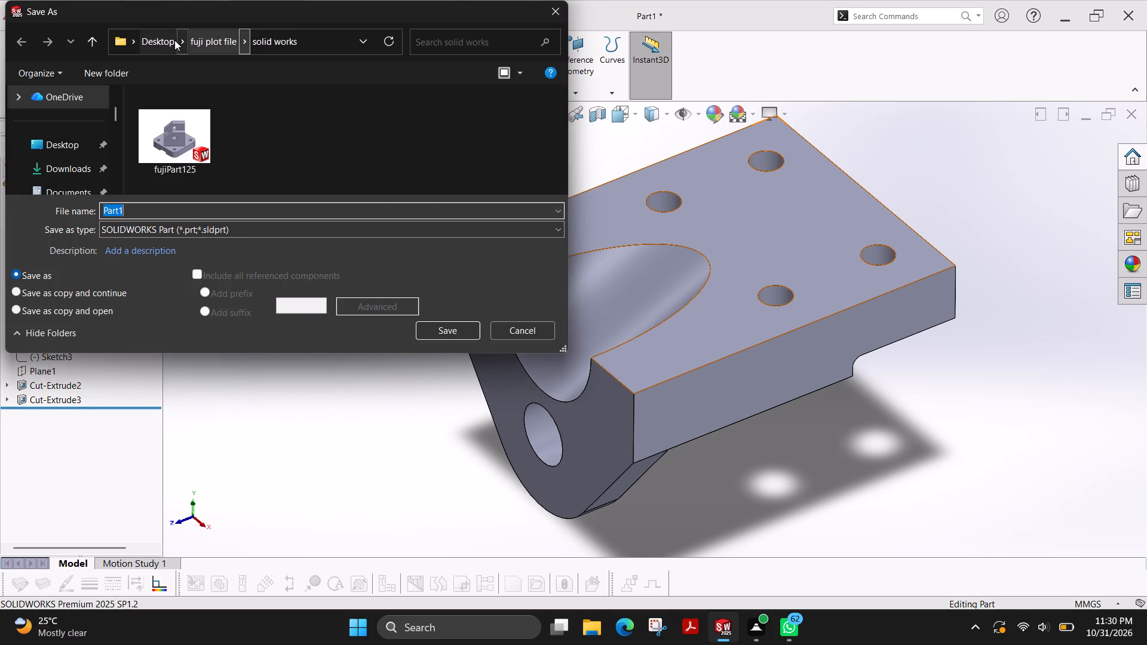
{"action": "left_click", "coordinate": [159, 40]}
{"action": "double_click", "coordinate": [219, 159]}
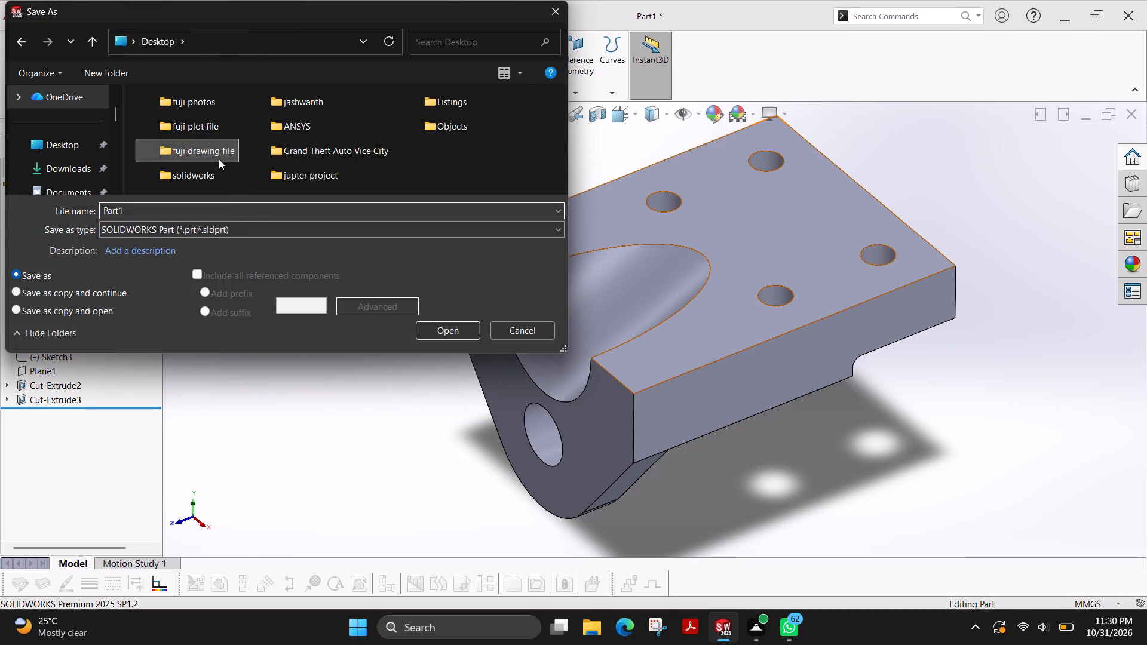
{"action": "double_click", "coordinate": [198, 116]}
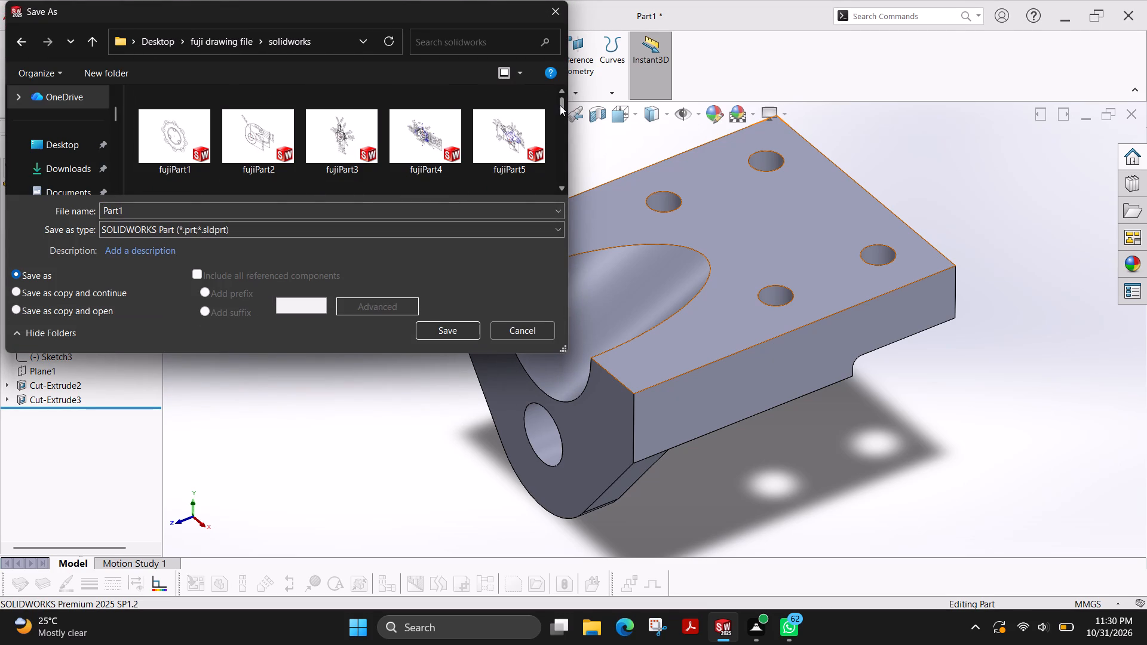
{"action": "left_click_drag", "start_coordinate": [560, 105], "coordinate": [571, 193]}
{"action": "left_click", "coordinate": [402, 202]}
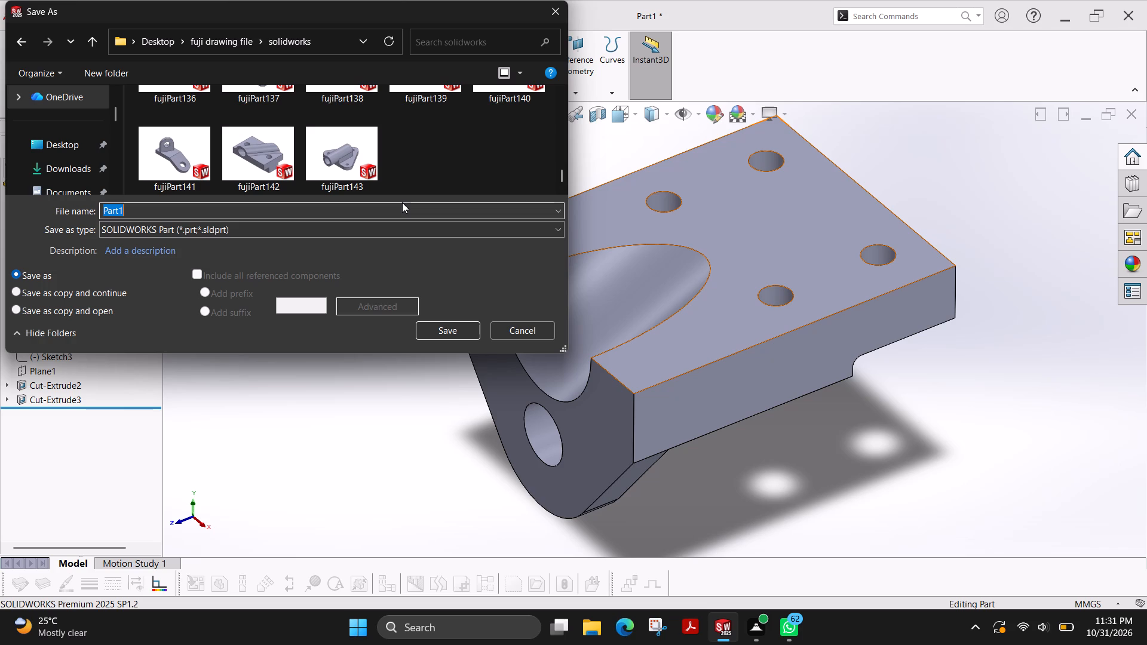
{"action": "key", "text": "Right"}
{"action": "key", "text": "BackSpace"}
{"action": "type", "text": "144"}
{"action": "key", "text": "Left"}
{"action": "key", "text": "Left"}
{"action": "key", "text": "Left"}
{"action": "key", "text": "Left"}
{"action": "key", "text": "Left"}
{"action": "key", "text": "Left"}
{"action": "key", "text": "Left"}
{"action": "key", "text": "Left"}
{"action": "key", "text": "Left"}
{"action": "key", "text": "Left"}
{"action": "key", "text": "Left"}
{"action": "key", "text": "Left"}
{"action": "key", "text": "Left"}
{"action": "key", "text": "Left"}
{"action": "key", "text": "Left"}
{"action": "key", "text": "Left"}
{"action": "type", "text": "fuji"}
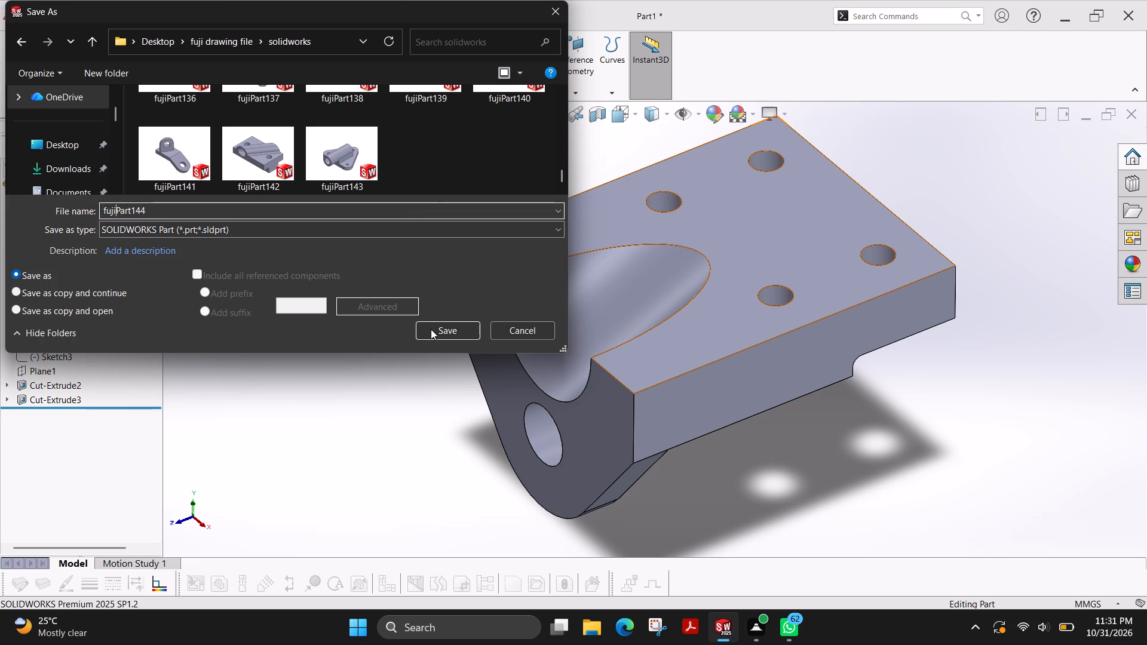
{"action": "left_click", "coordinate": [433, 328]}
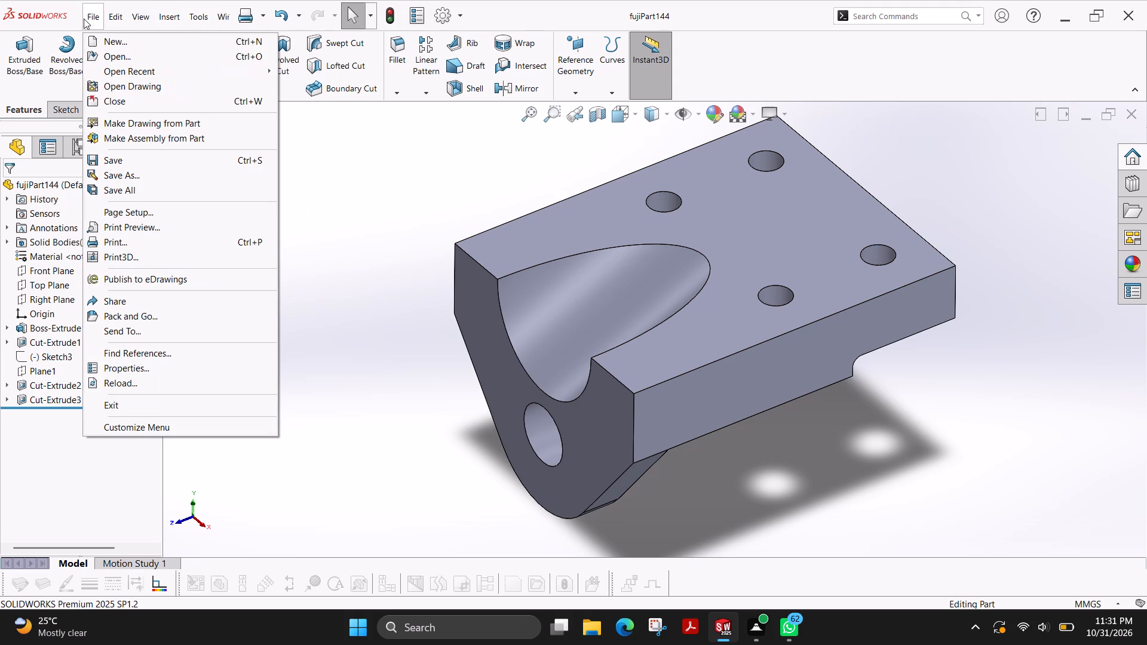
Save a PDF copy of fujiPart144 in the solid works folder inside the desktop's fuji plot file folder.
{"action": "left_click", "coordinate": [143, 171]}
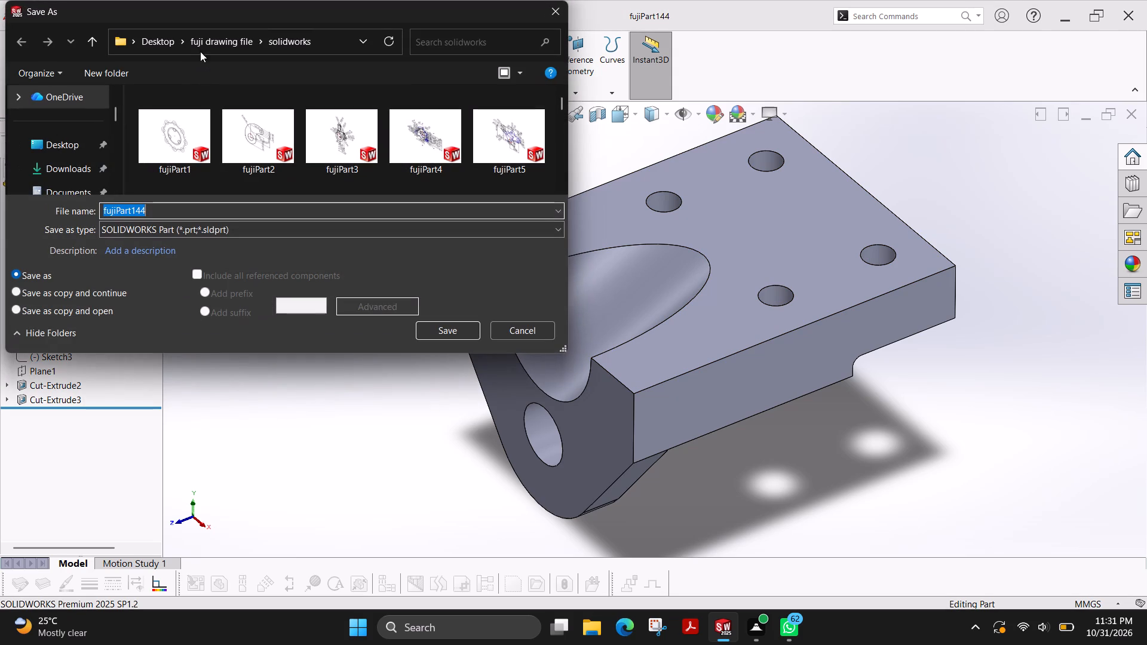
{"action": "left_click", "coordinate": [163, 45]}
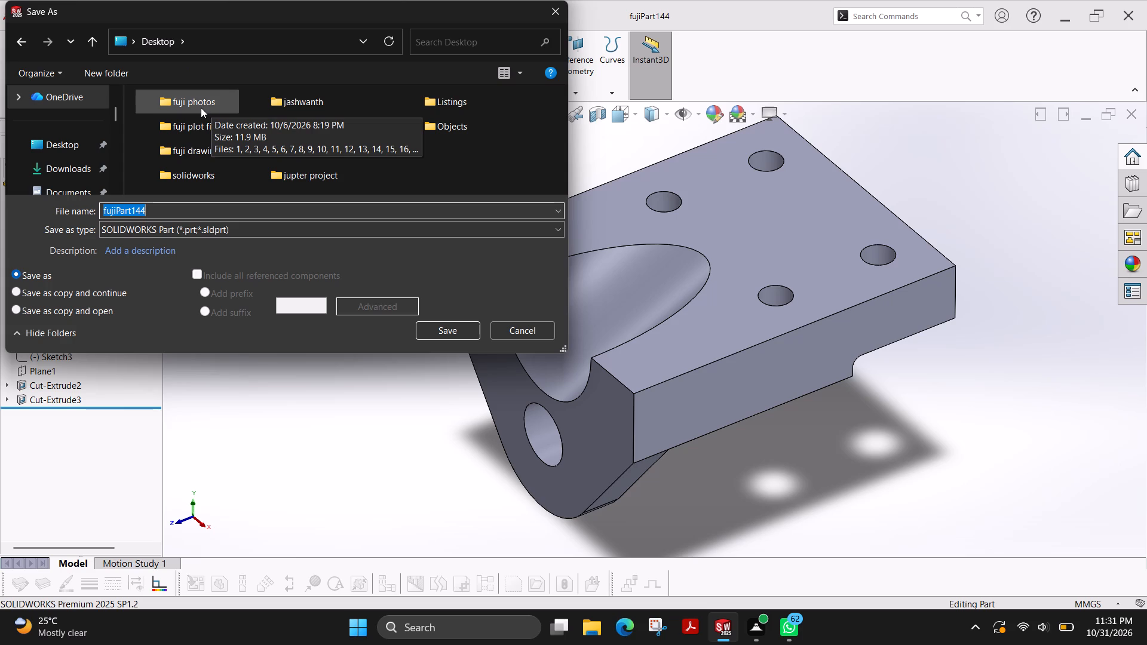
{"action": "double_click", "coordinate": [208, 129]}
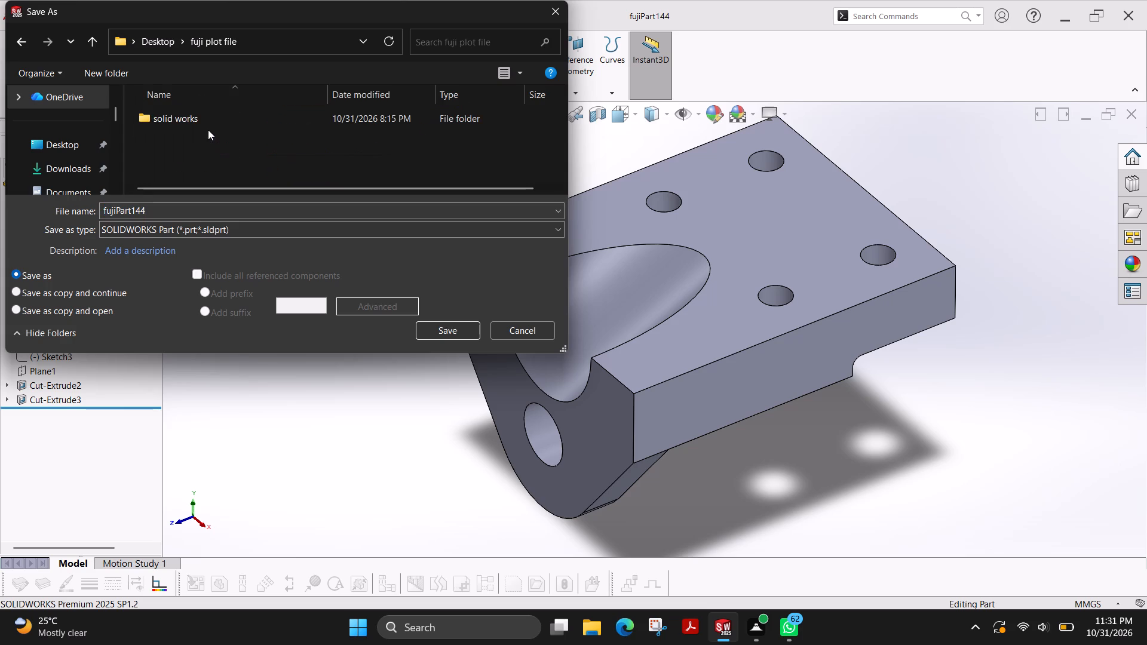
{"action": "double_click", "coordinate": [196, 124]}
{"action": "left_click", "coordinate": [188, 227]}
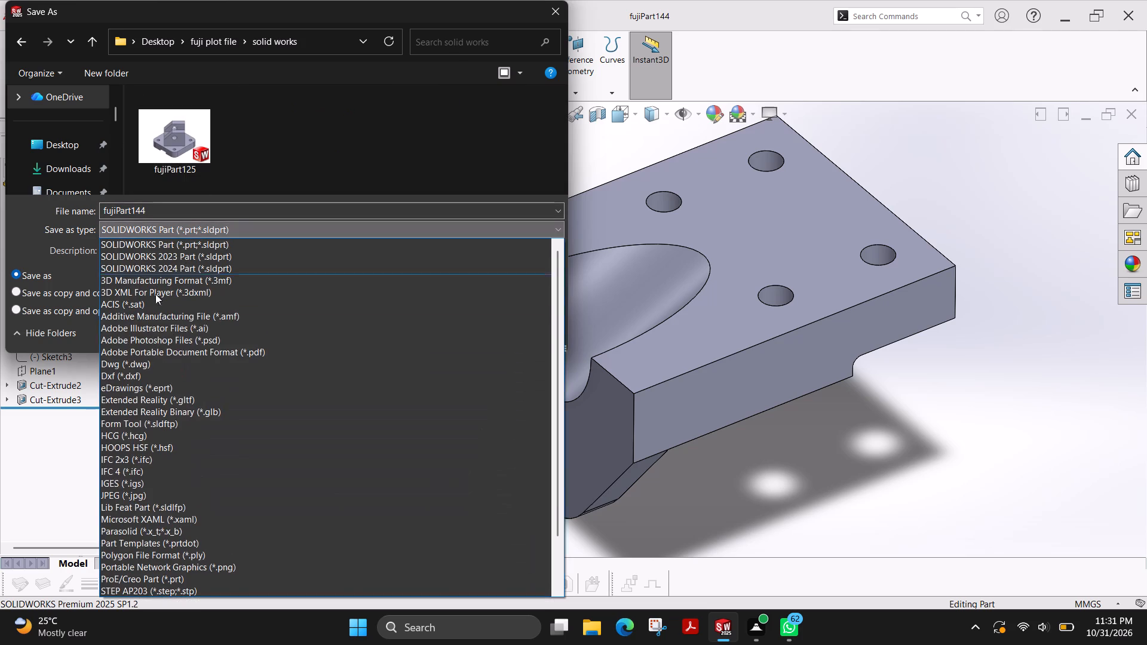
{"action": "left_click", "coordinate": [197, 355]}
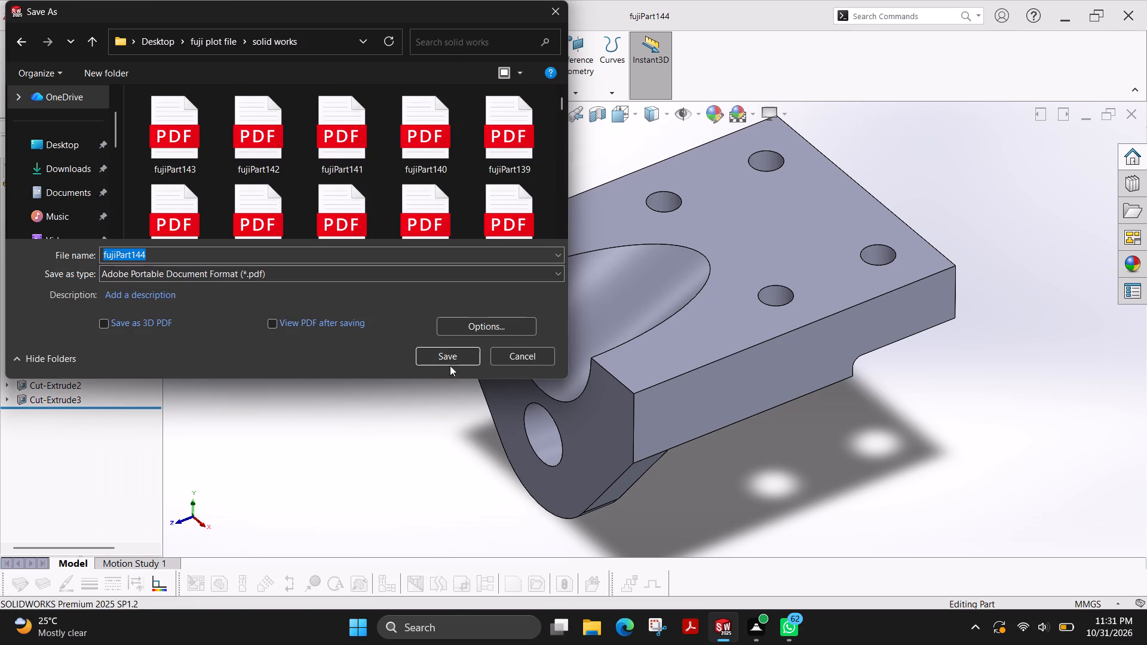
{"action": "left_click", "coordinate": [450, 352]}
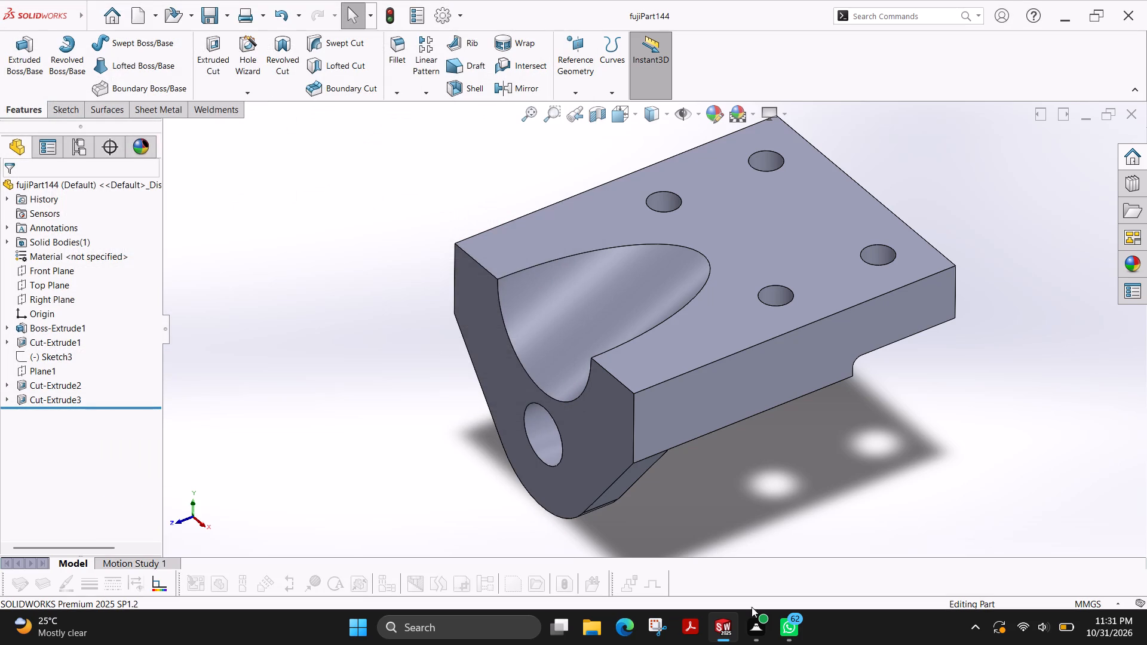